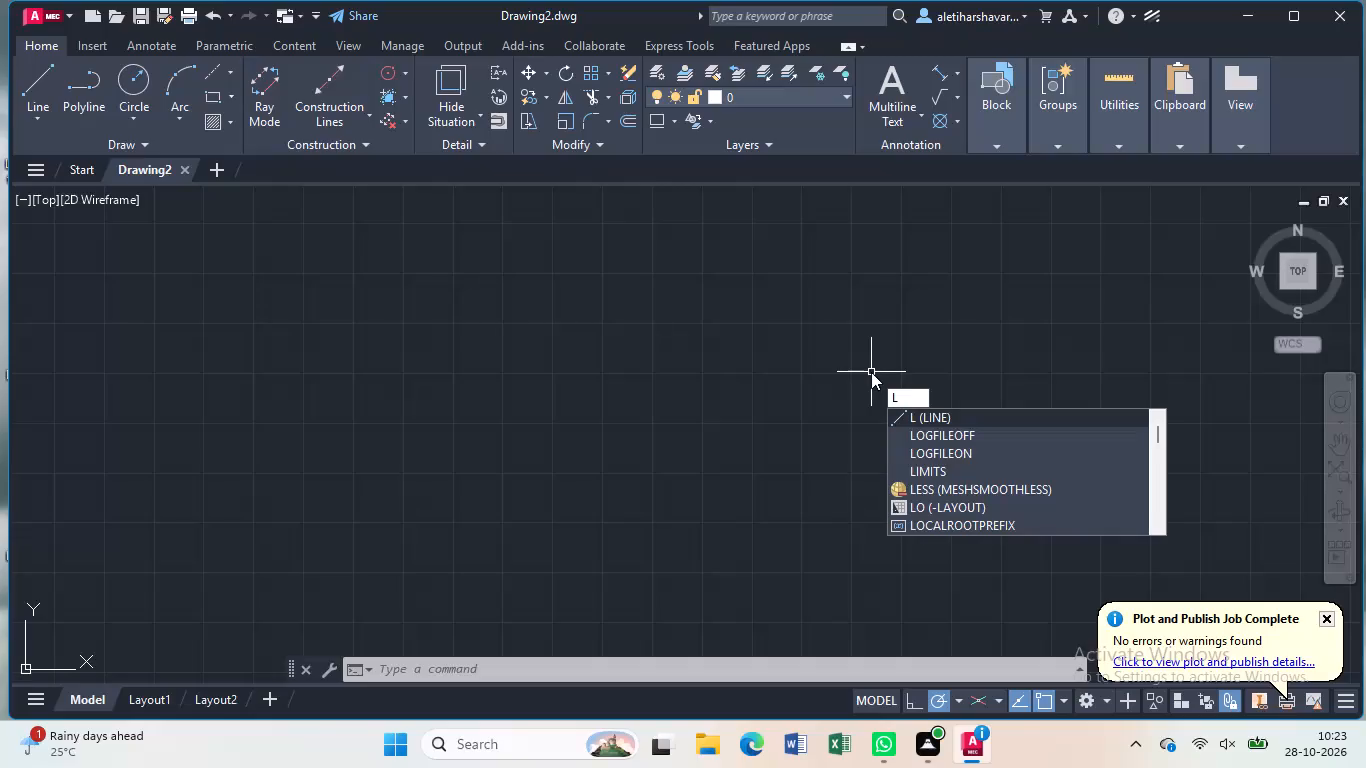
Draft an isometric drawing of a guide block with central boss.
Turn on isometric drafting with the top isoplane.
{"action": "left_click", "coordinate": [946, 447]}
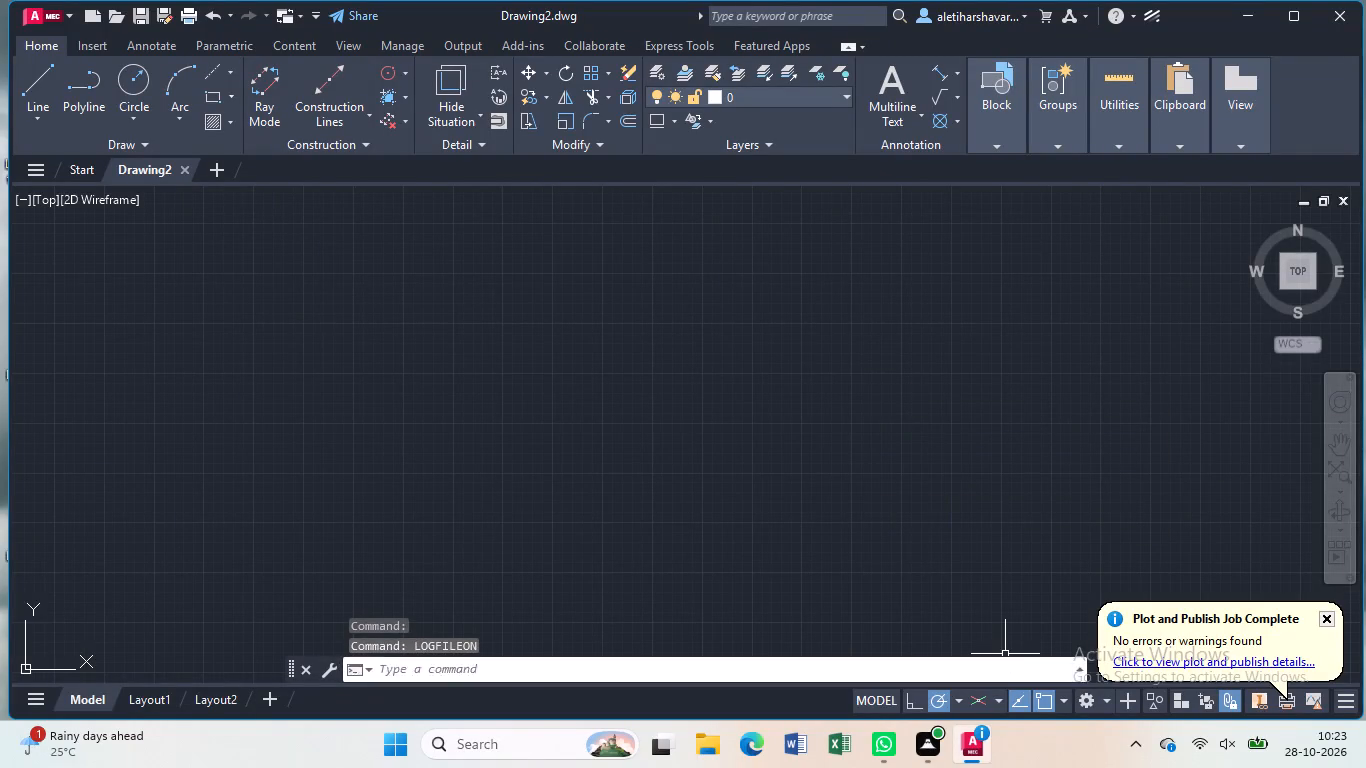
{"action": "left_click", "coordinate": [980, 703]}
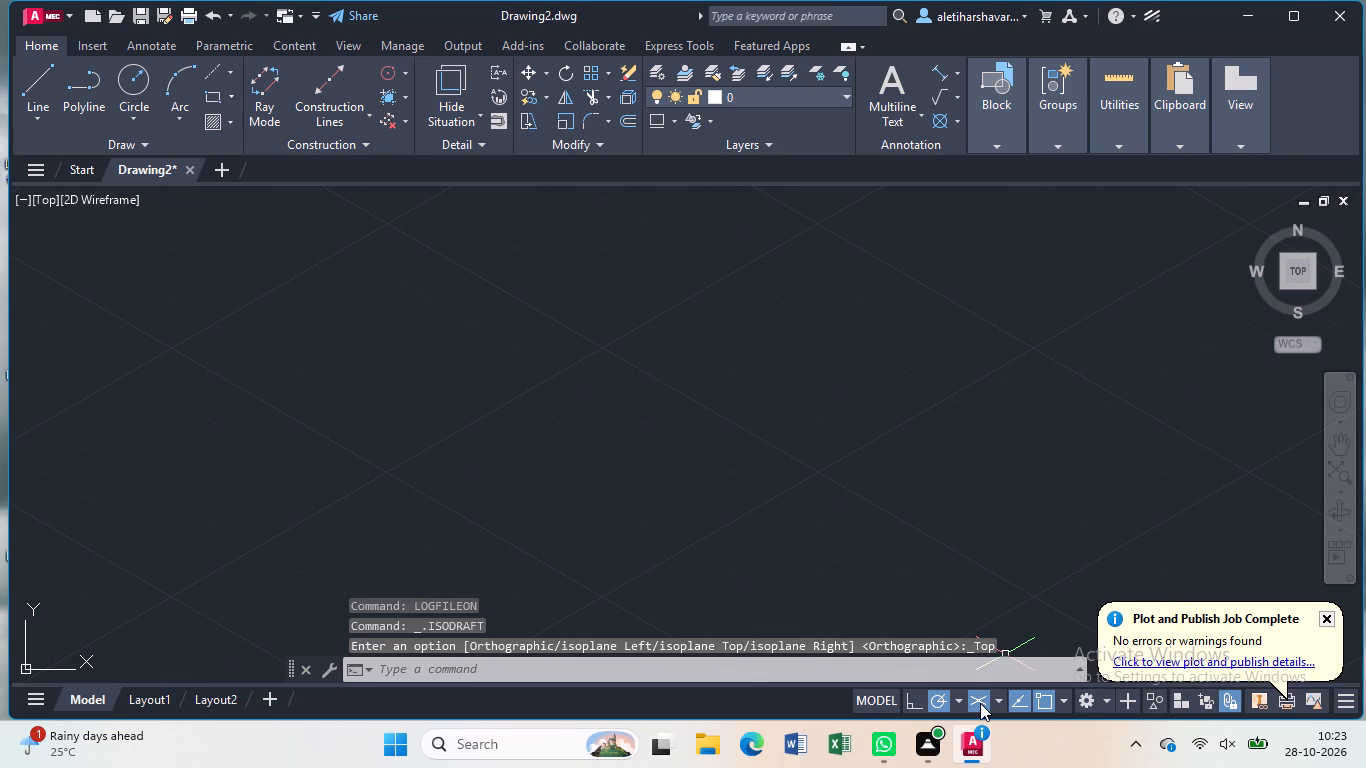
Set the drawing units' decimal length precision to one decimal place (0.0).
{"action": "type", "text": "un"}
{"action": "key", "text": "Return"}
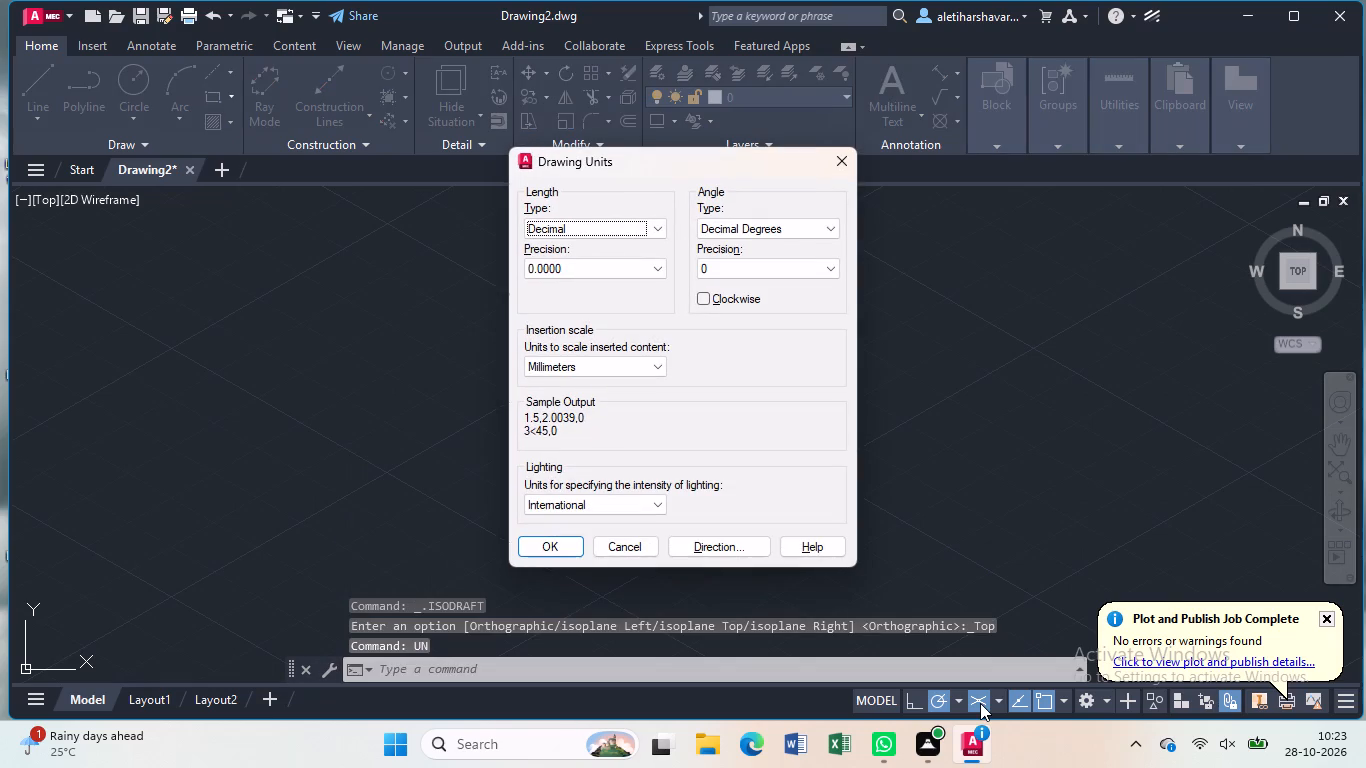
{"action": "left_click", "coordinate": [650, 264]}
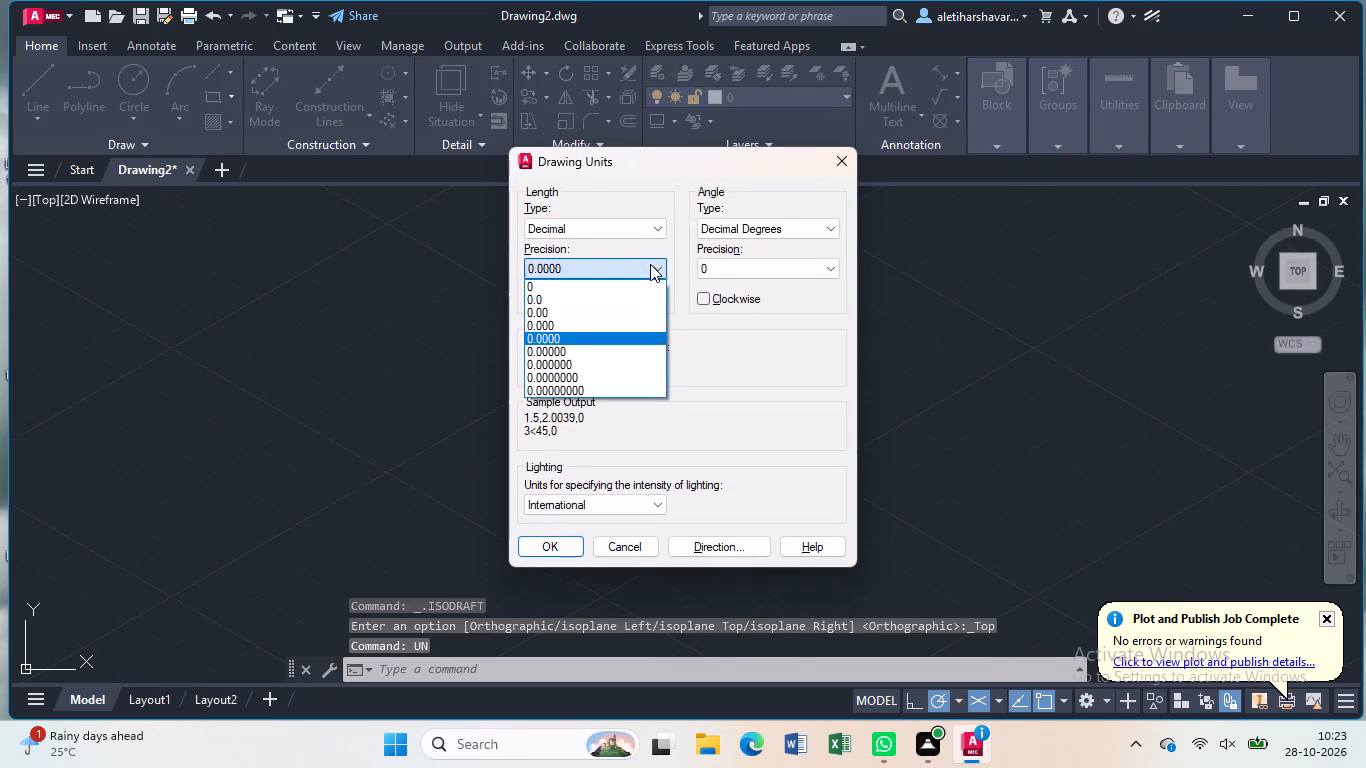
{"action": "left_click", "coordinate": [621, 303]}
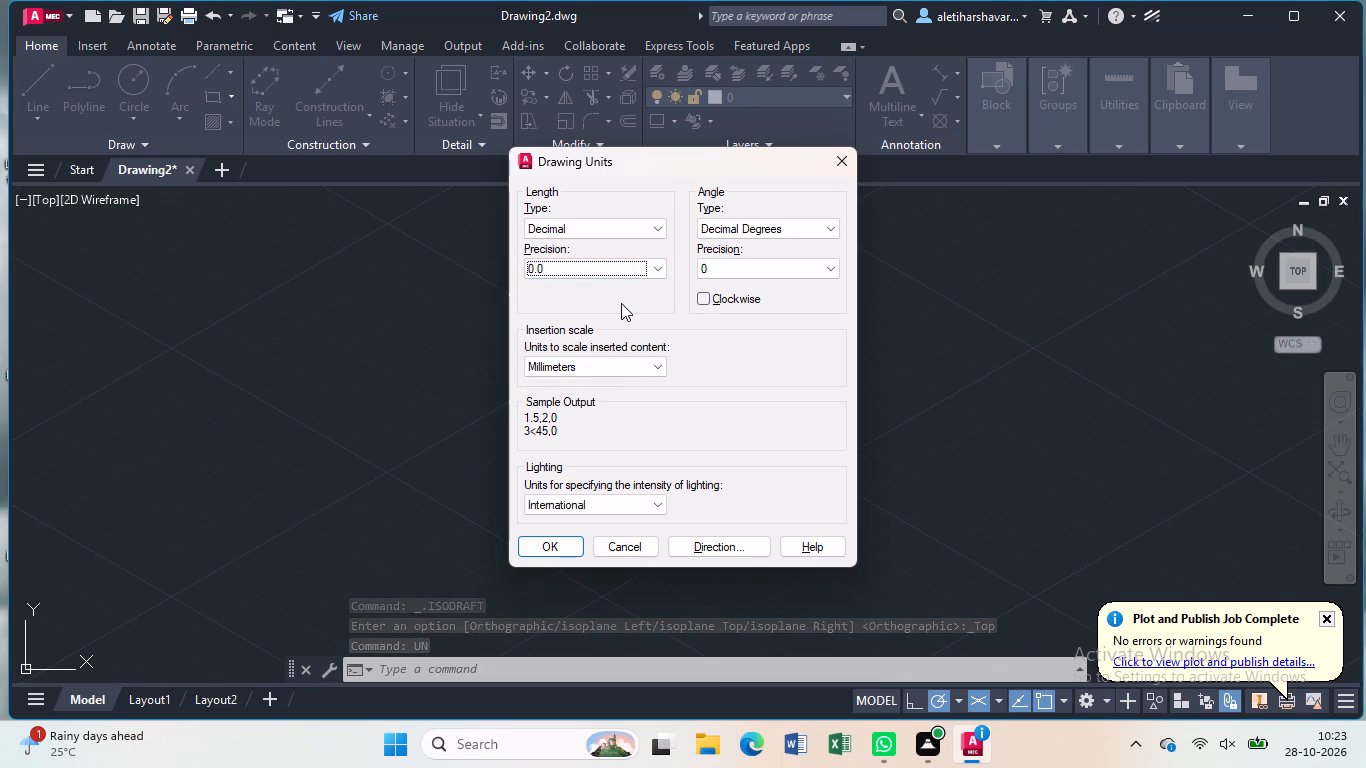
{"action": "key", "text": "Return"}
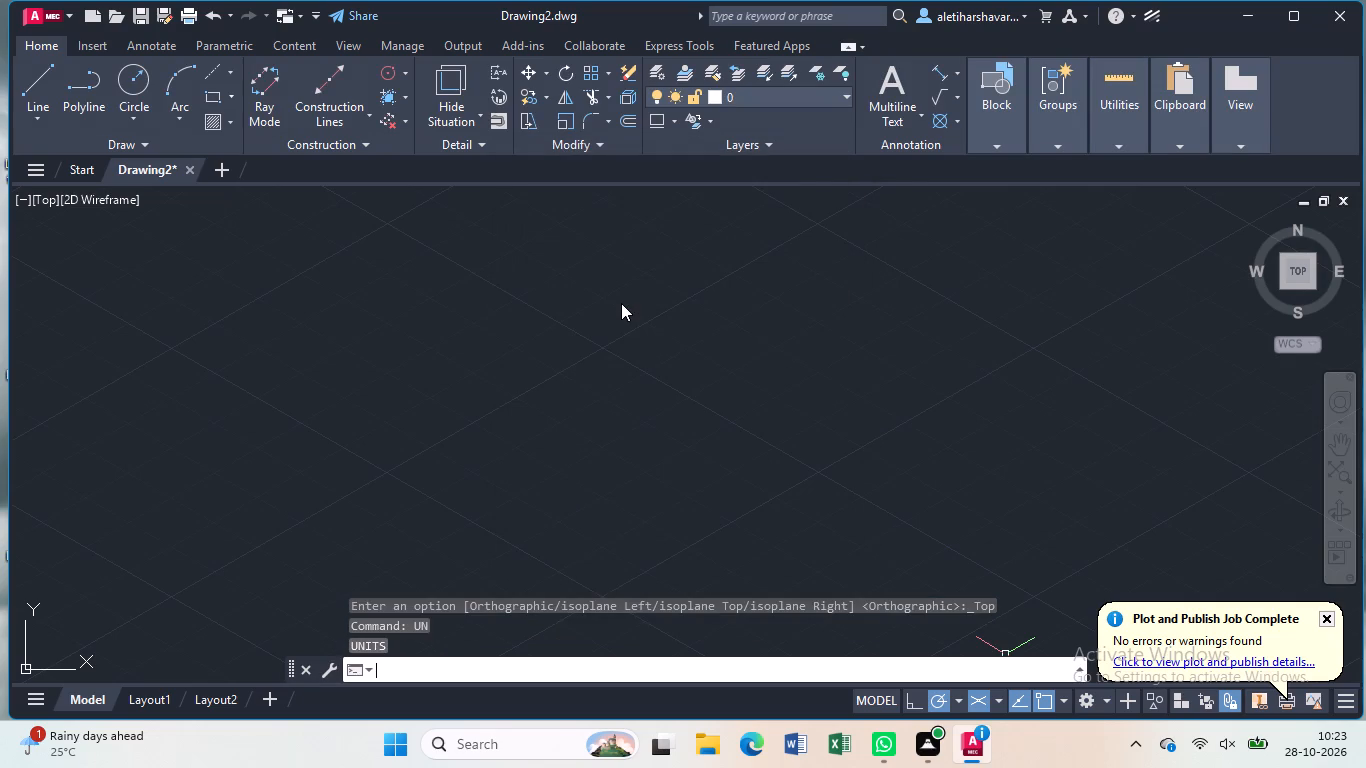
Draw a 140 mm base line rising at 30° in the empty drawing area.
{"action": "key", "text": "l"}
{"action": "key", "text": "Return"}
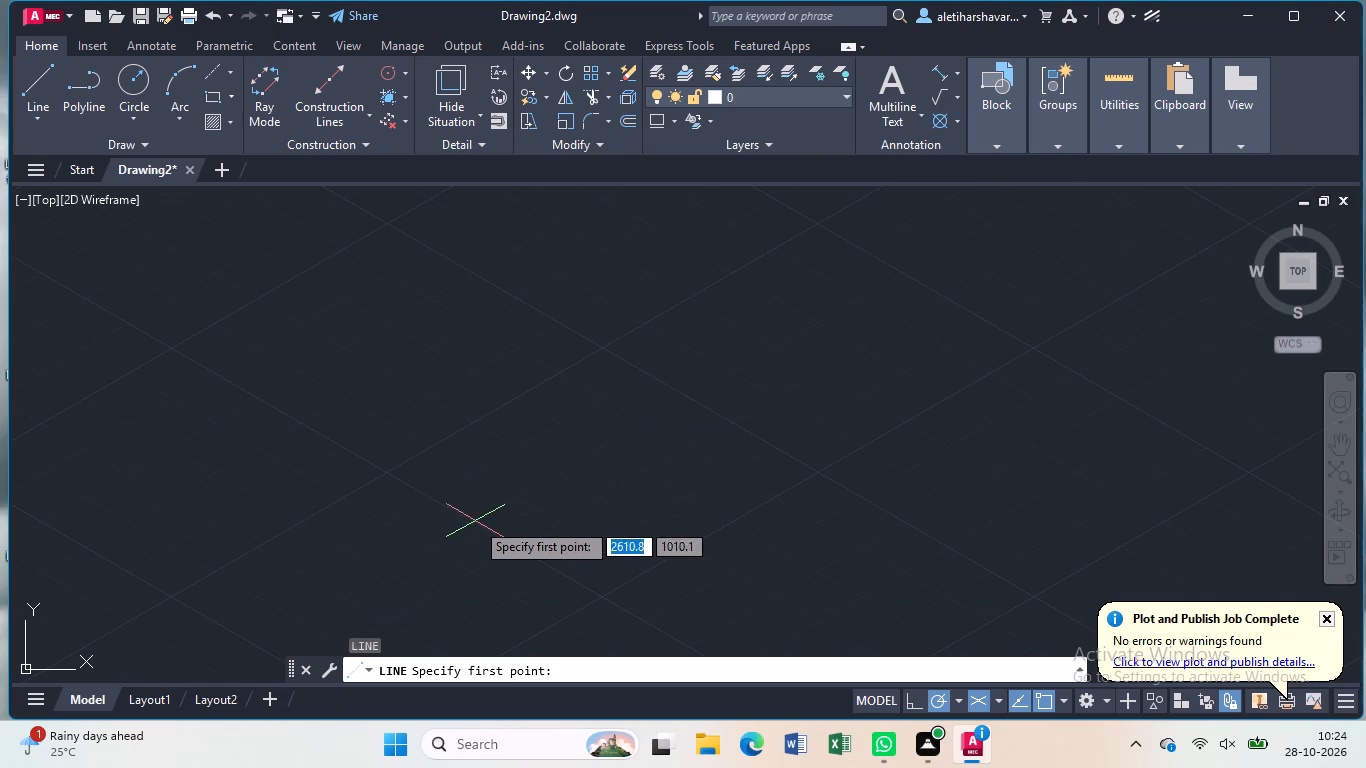
{"action": "left_click", "coordinate": [476, 555]}
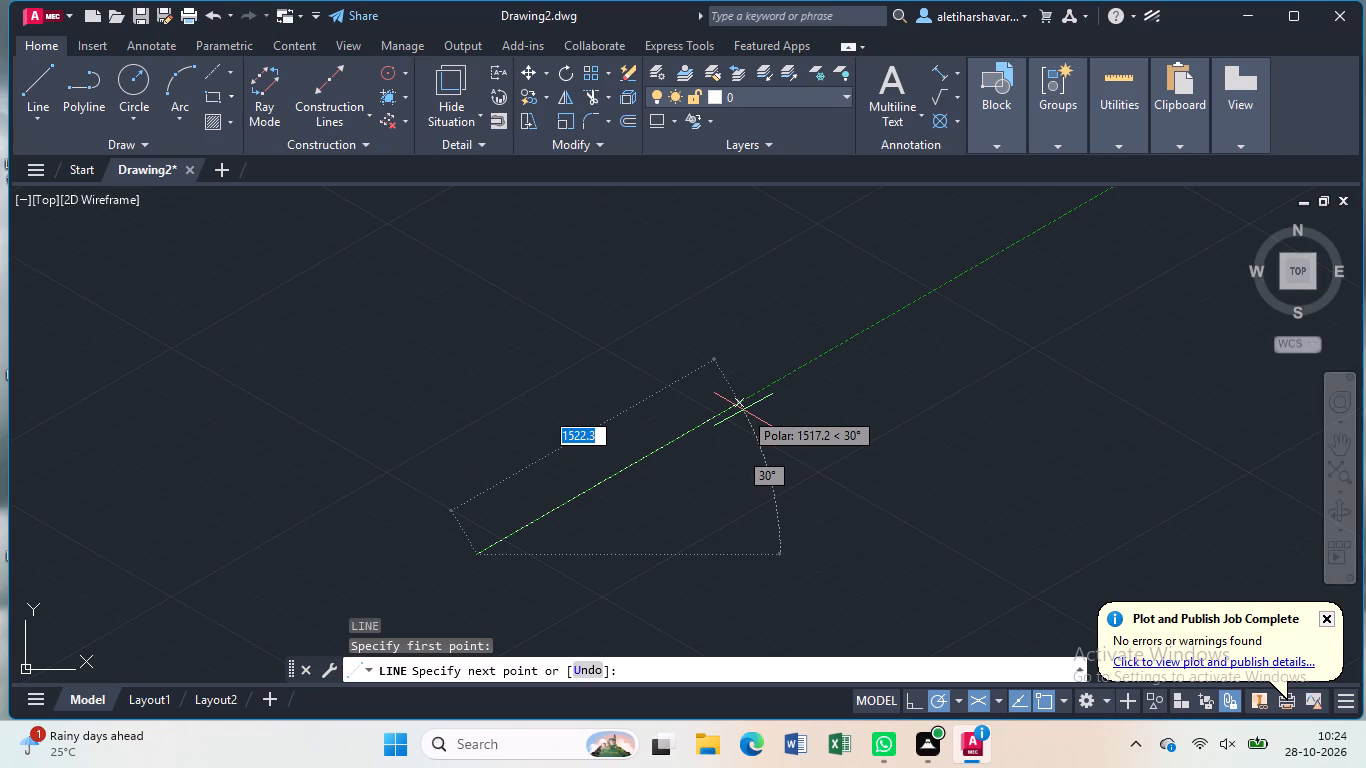
{"action": "key", "text": "1"}
{"action": "type", "text": "40"}
{"action": "key", "text": "Return"}
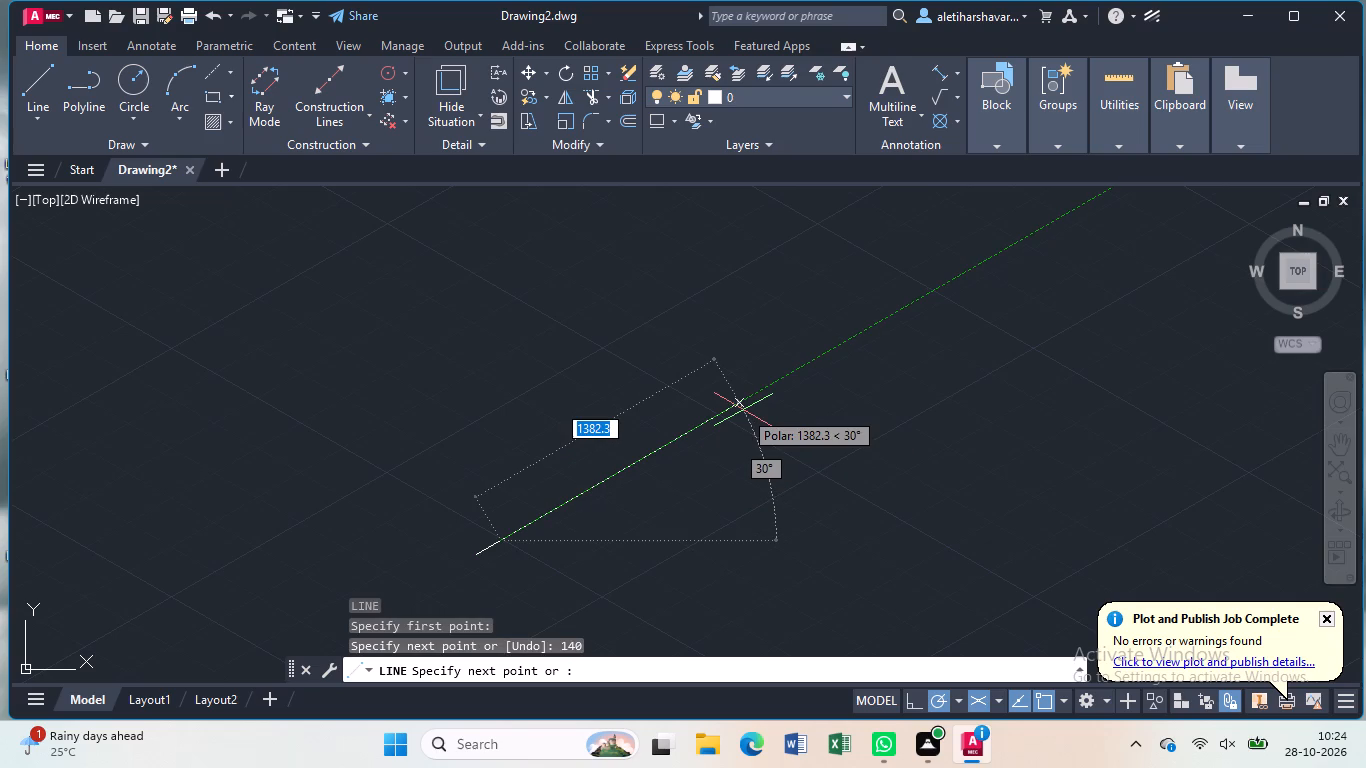
{"action": "key", "text": "Escape"}
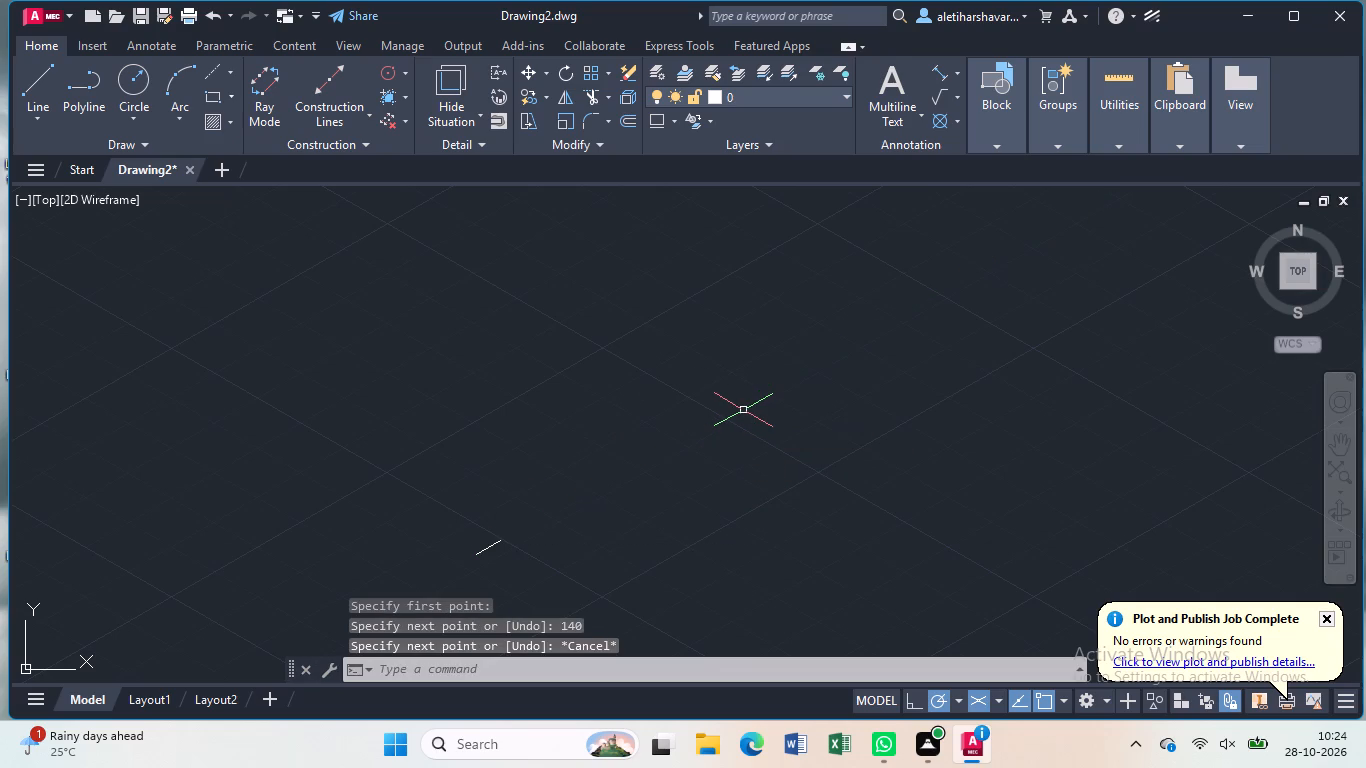
From the base line's upper end, draw a line 40 mm straight up and continue it 40 mm at 210°.
{"action": "scroll", "coordinate": [444, 511], "scroll_direction": "up", "scroll_amount": 2}
{"action": "middle_click_drag", "start_coordinate": [522, 554], "coordinate": [610, 381]}
{"action": "scroll", "coordinate": [610, 381], "scroll_direction": "up", "scroll_amount": 2}
{"action": "middle_click_drag", "start_coordinate": [625, 478], "coordinate": [624, 384]}
{"action": "scroll", "coordinate": [624, 384], "scroll_direction": "up", "scroll_amount": 2}
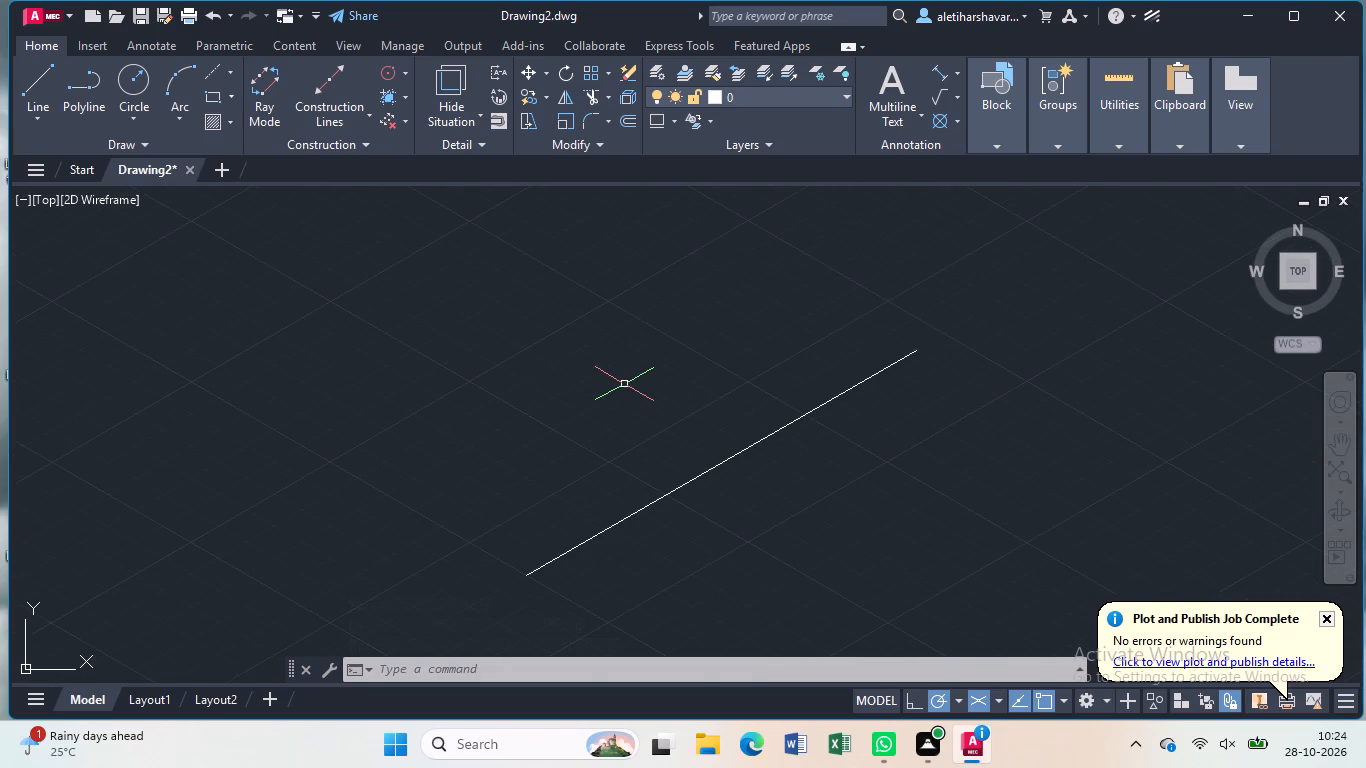
{"action": "key", "text": "l"}
{"action": "key", "text": "Return"}
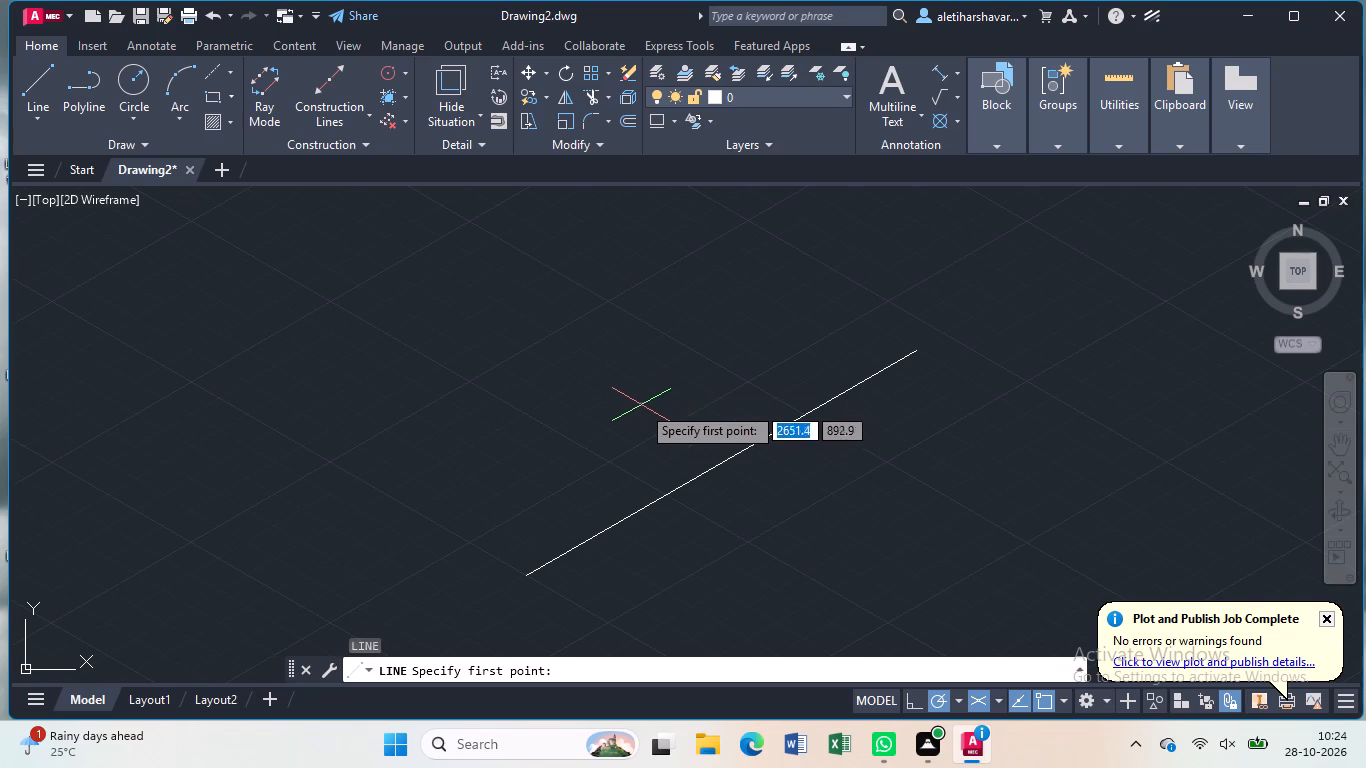
{"action": "middle_click_drag", "start_coordinate": [672, 428], "coordinate": [676, 523]}
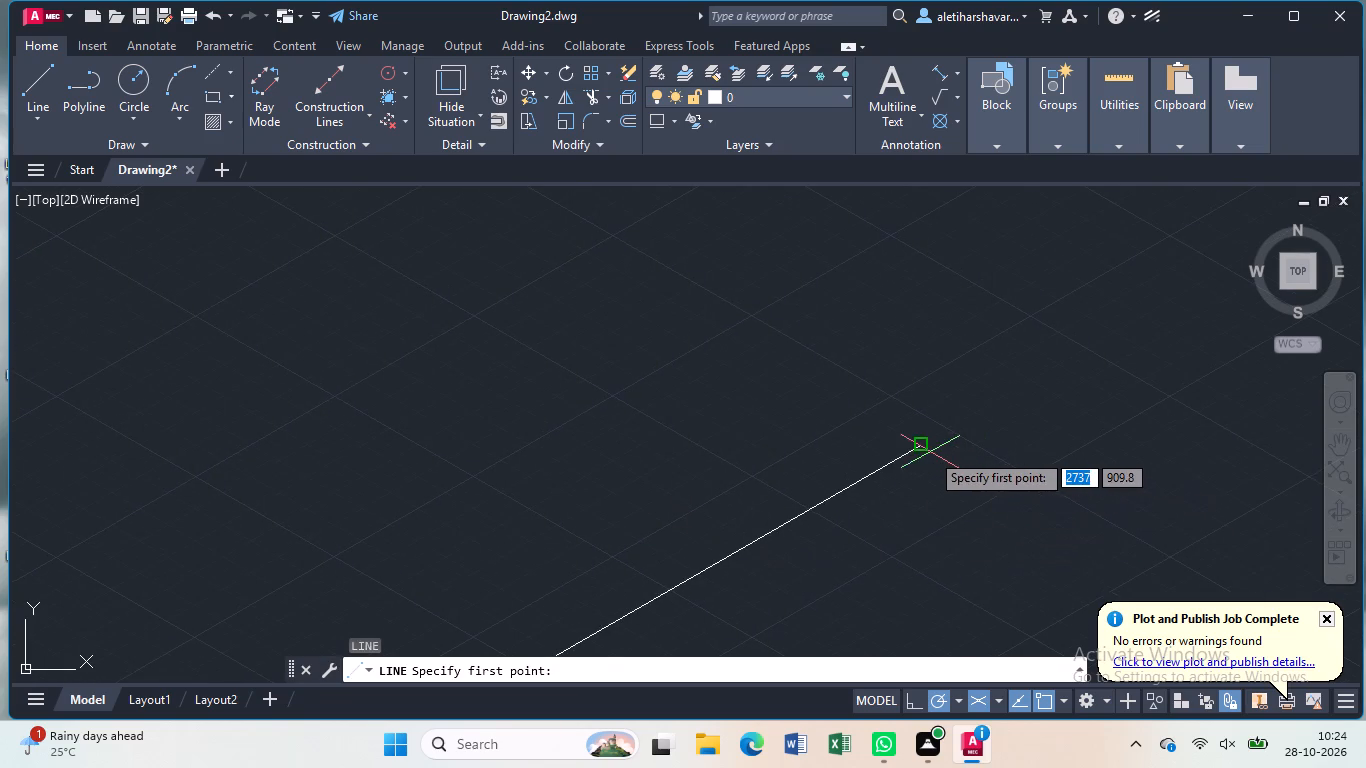
{"action": "left_click", "coordinate": [924, 448]}
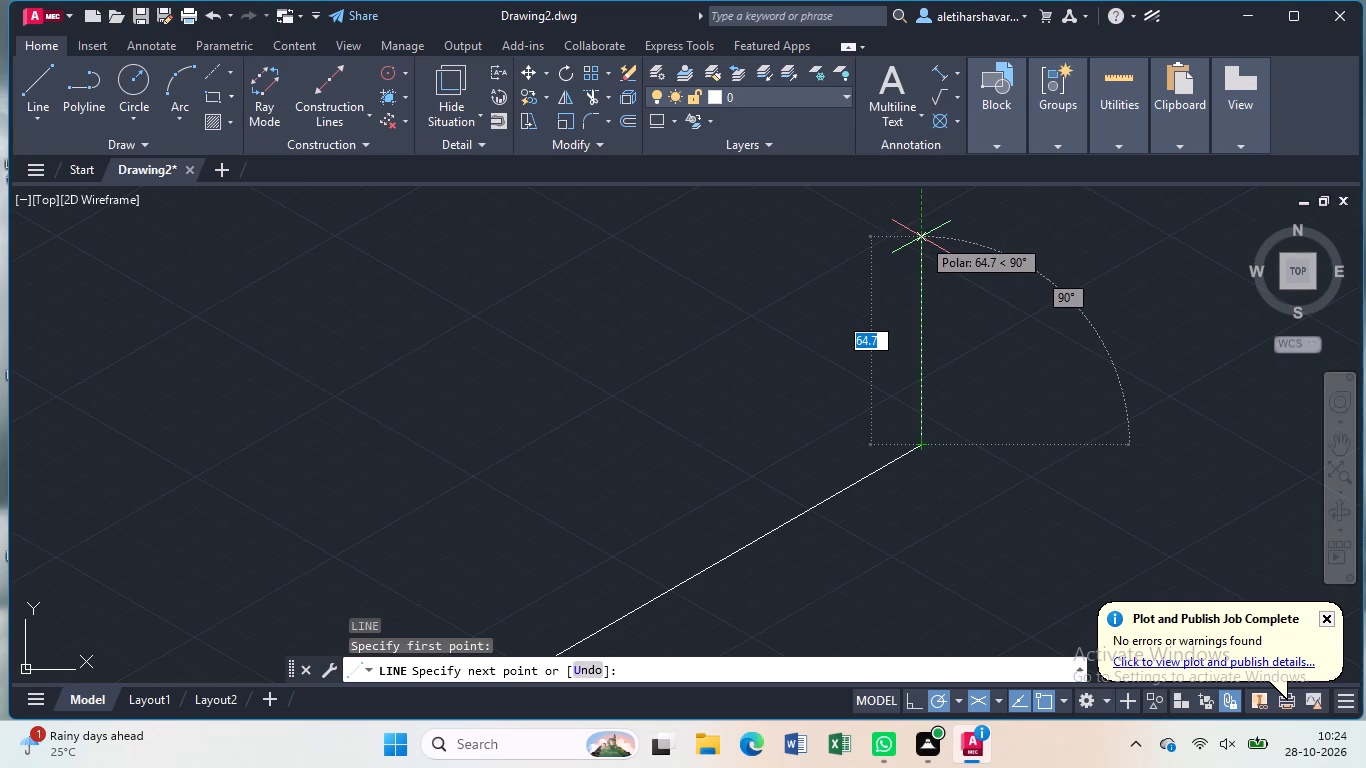
{"action": "key", "text": "4"}
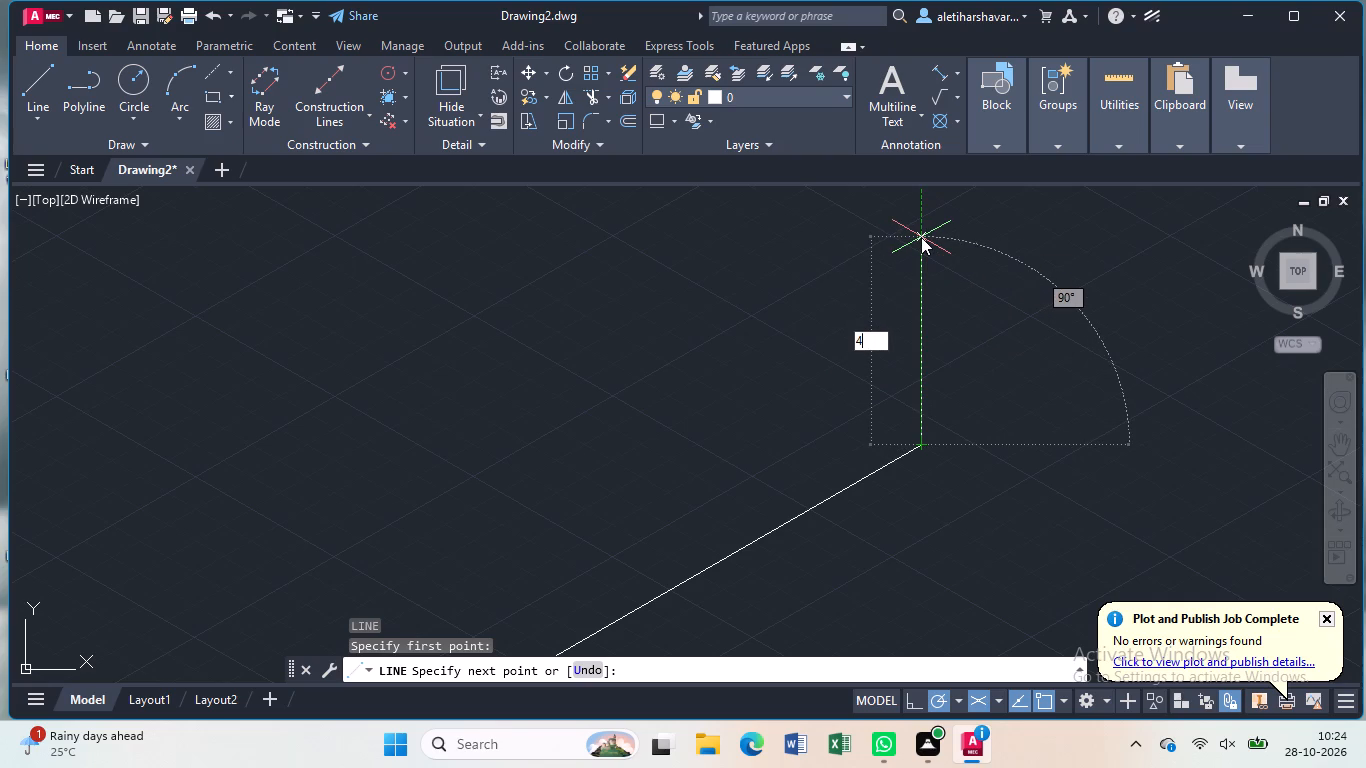
{"action": "key", "text": "0"}
{"action": "key", "text": "Return"}
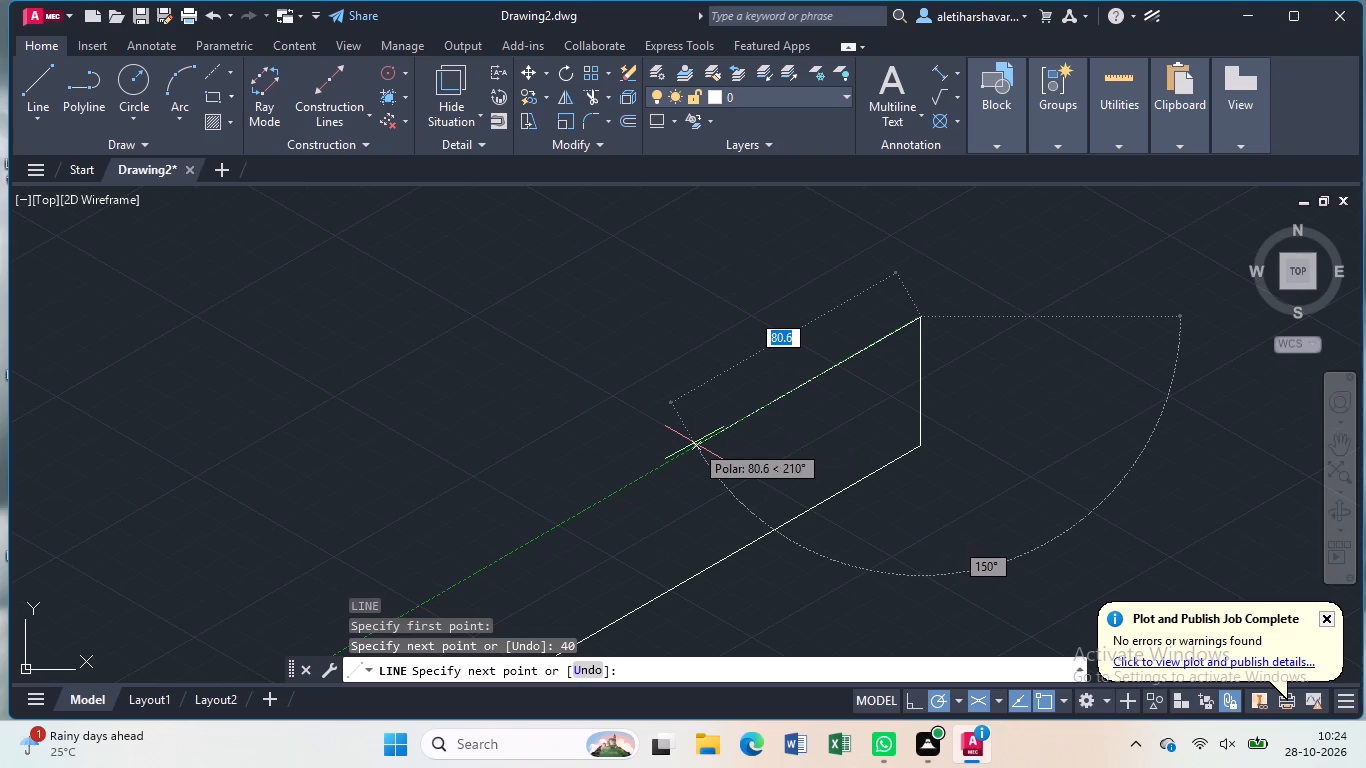
{"action": "type", "text": "40"}
{"action": "key", "text": "Return"}
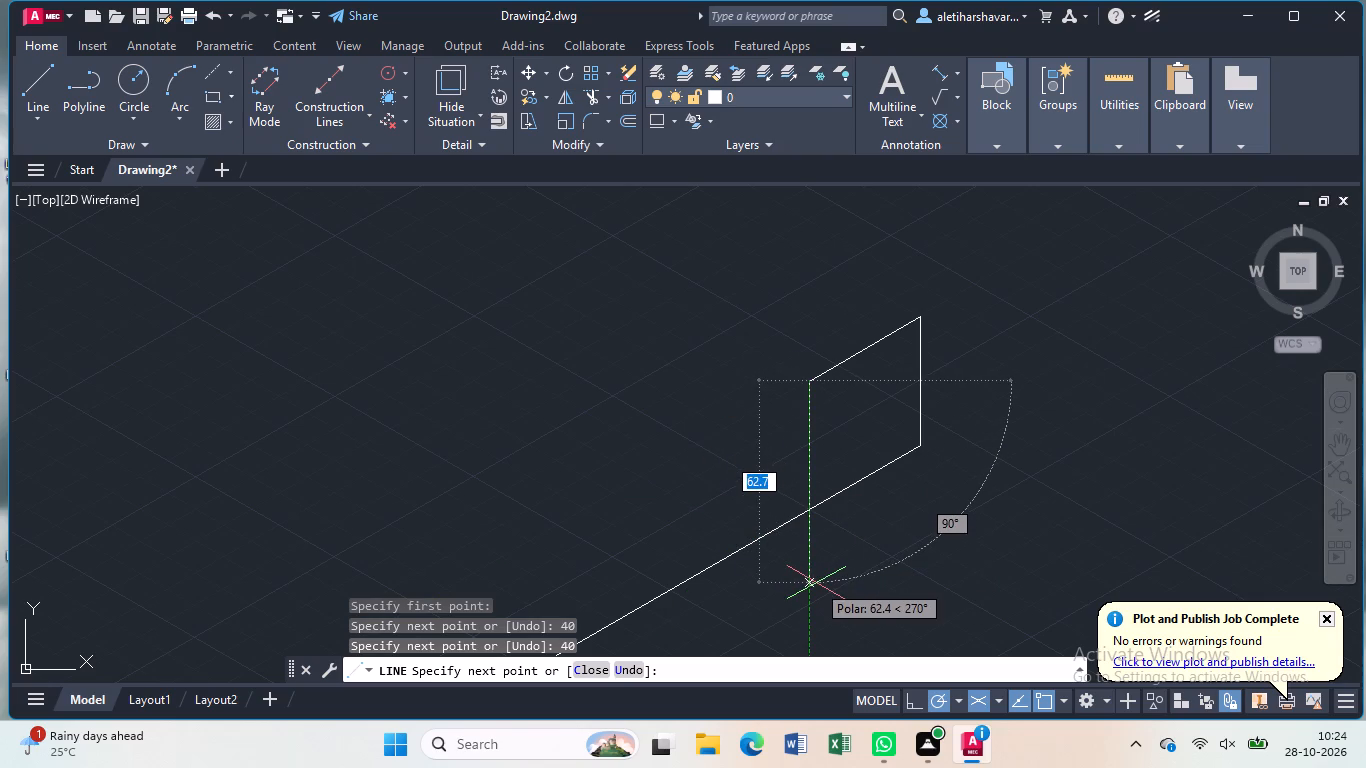
Continue the profile 30 mm straight down, 60 mm at 210° parallel to the base line, and 30 mm straight up.
{"action": "key", "text": "3"}
{"action": "key", "text": "0"}
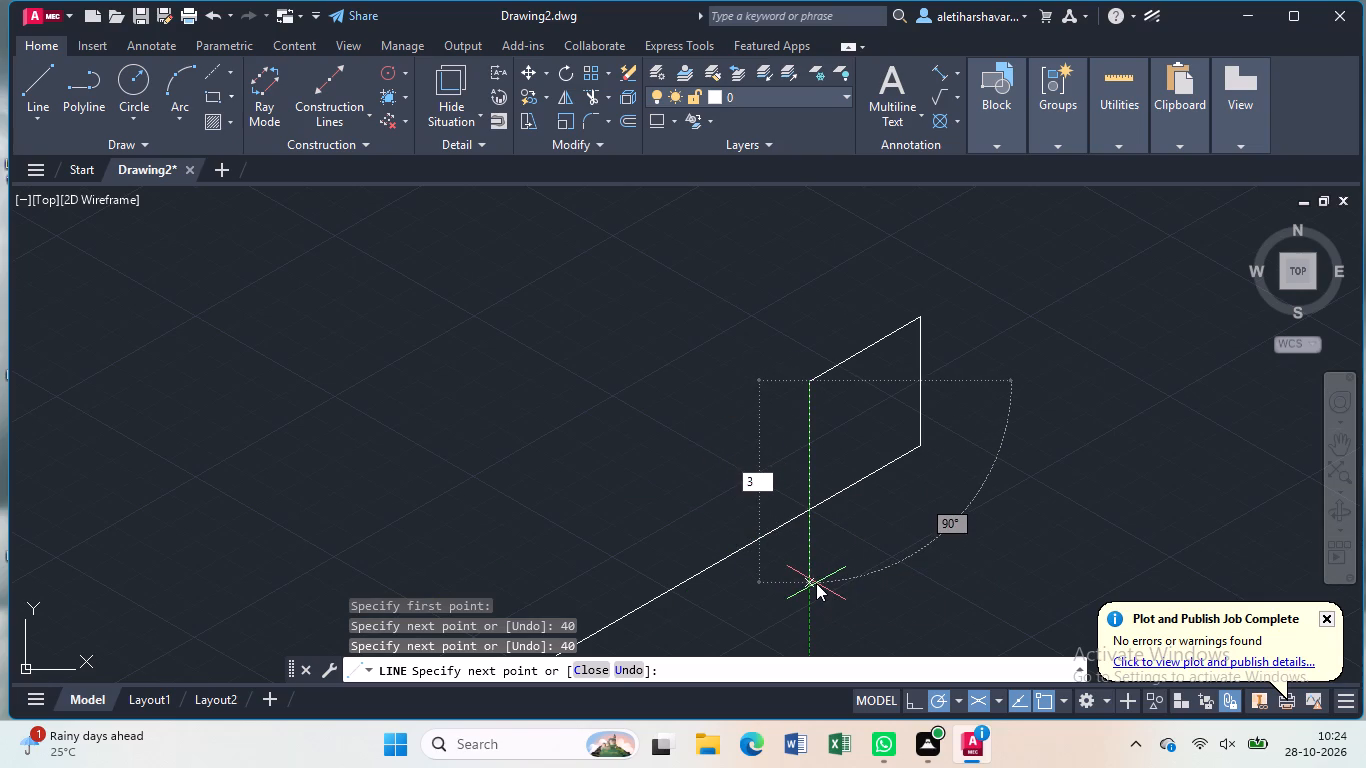
{"action": "key", "text": "Return"}
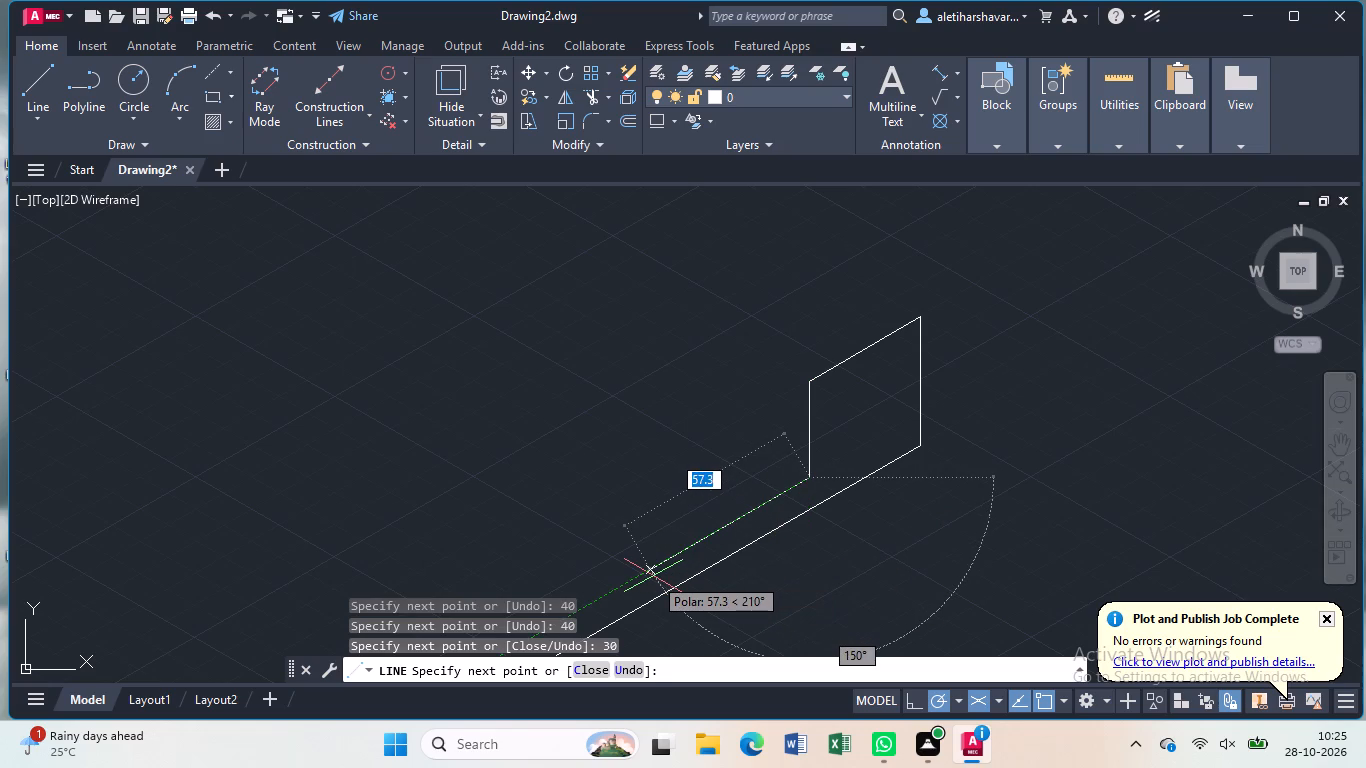
{"action": "key", "text": "6"}
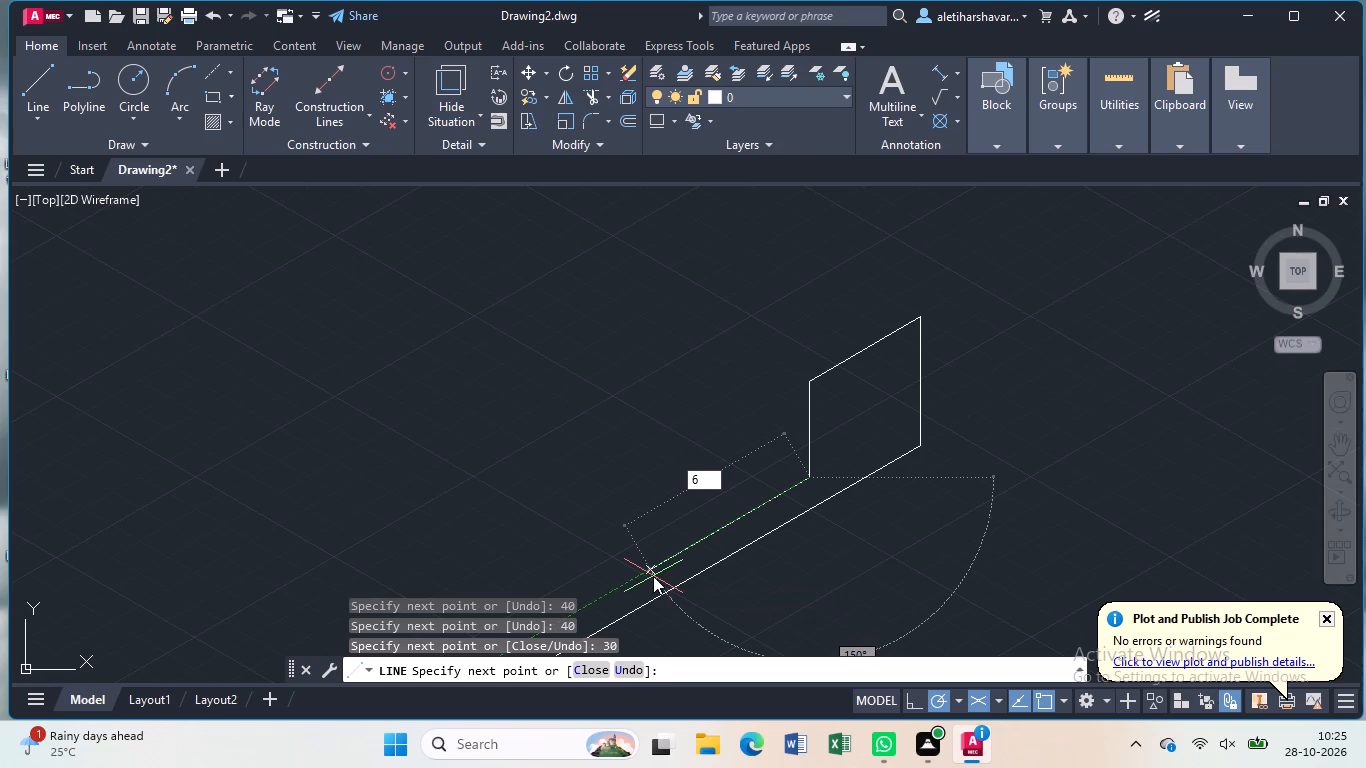
{"action": "key", "text": "0"}
{"action": "key", "text": "Return"}
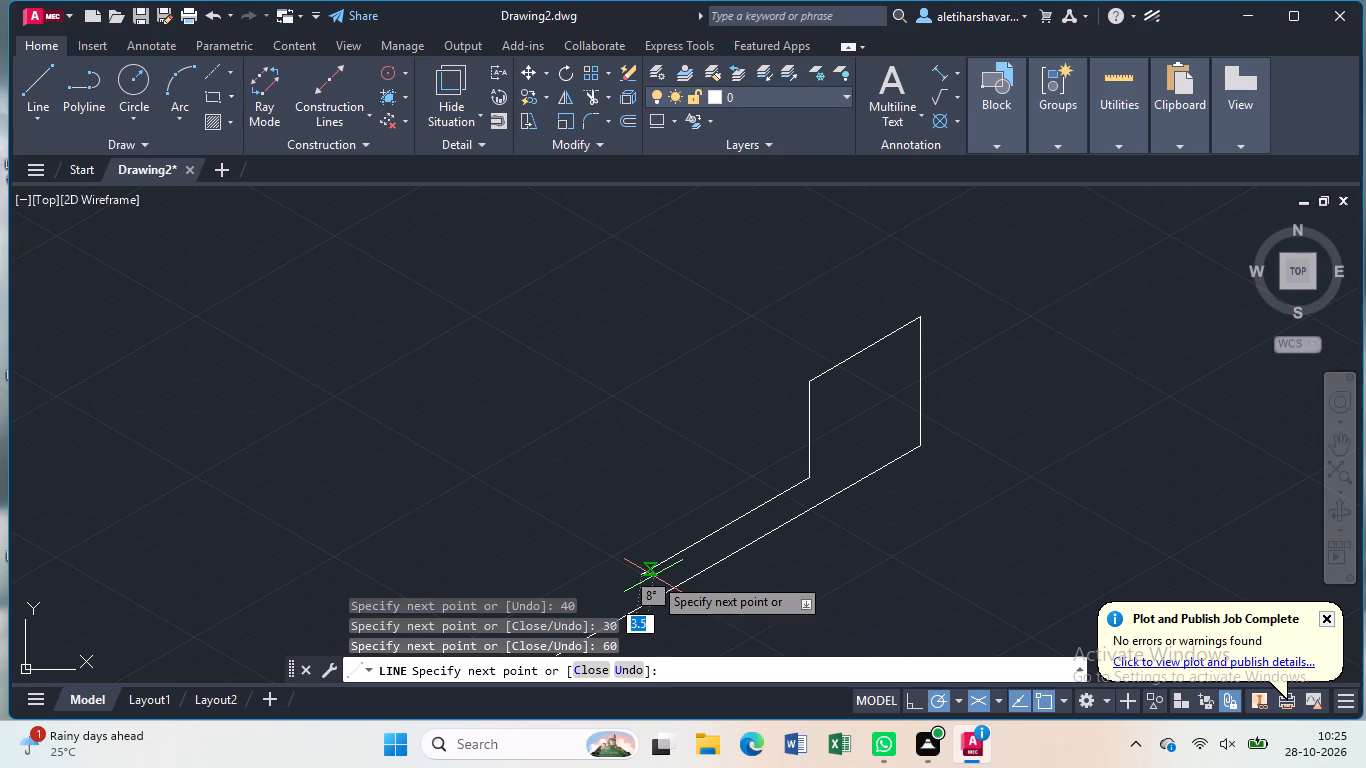
{"action": "scroll", "coordinate": [653, 576], "scroll_direction": "down", "scroll_amount": 2}
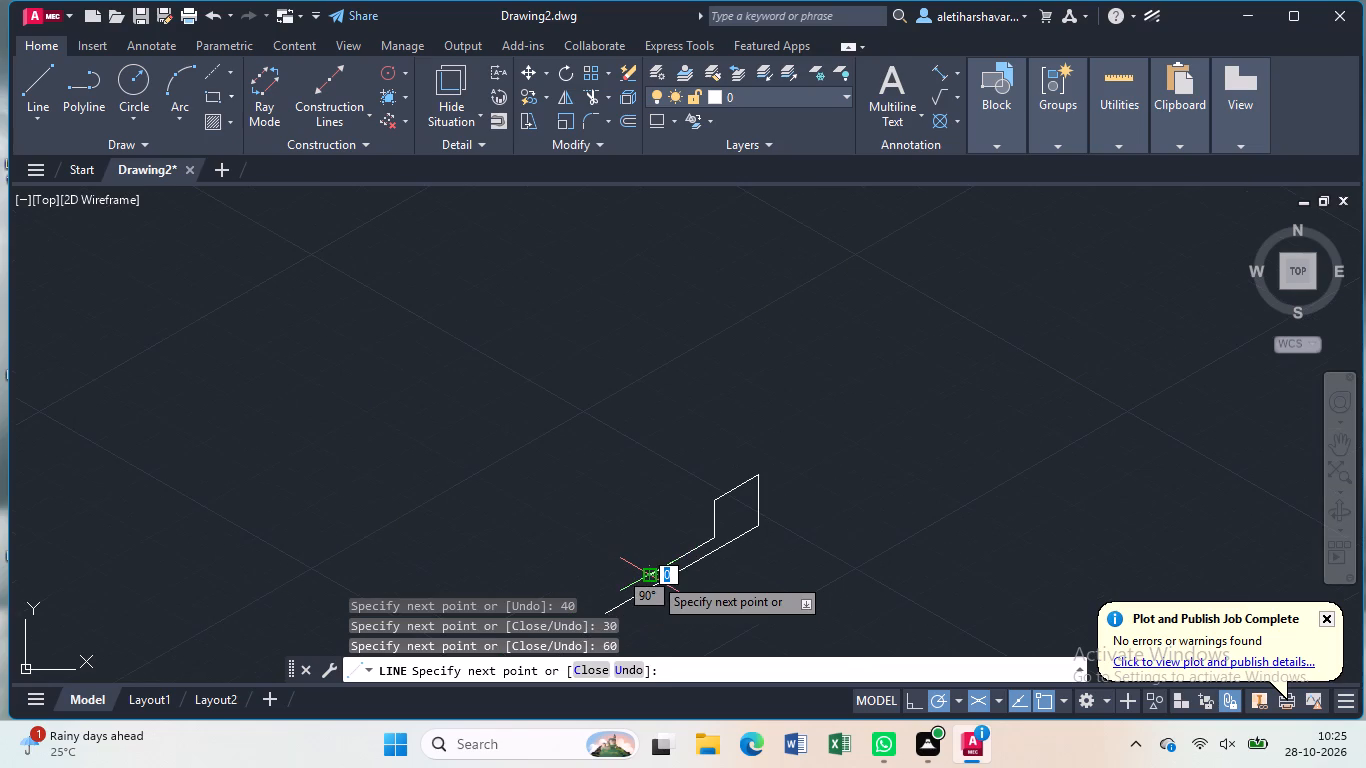
{"action": "middle_click_drag", "start_coordinate": [652, 576], "coordinate": [780, 452]}
{"action": "scroll", "coordinate": [781, 452], "scroll_direction": "up", "scroll_amount": 1}
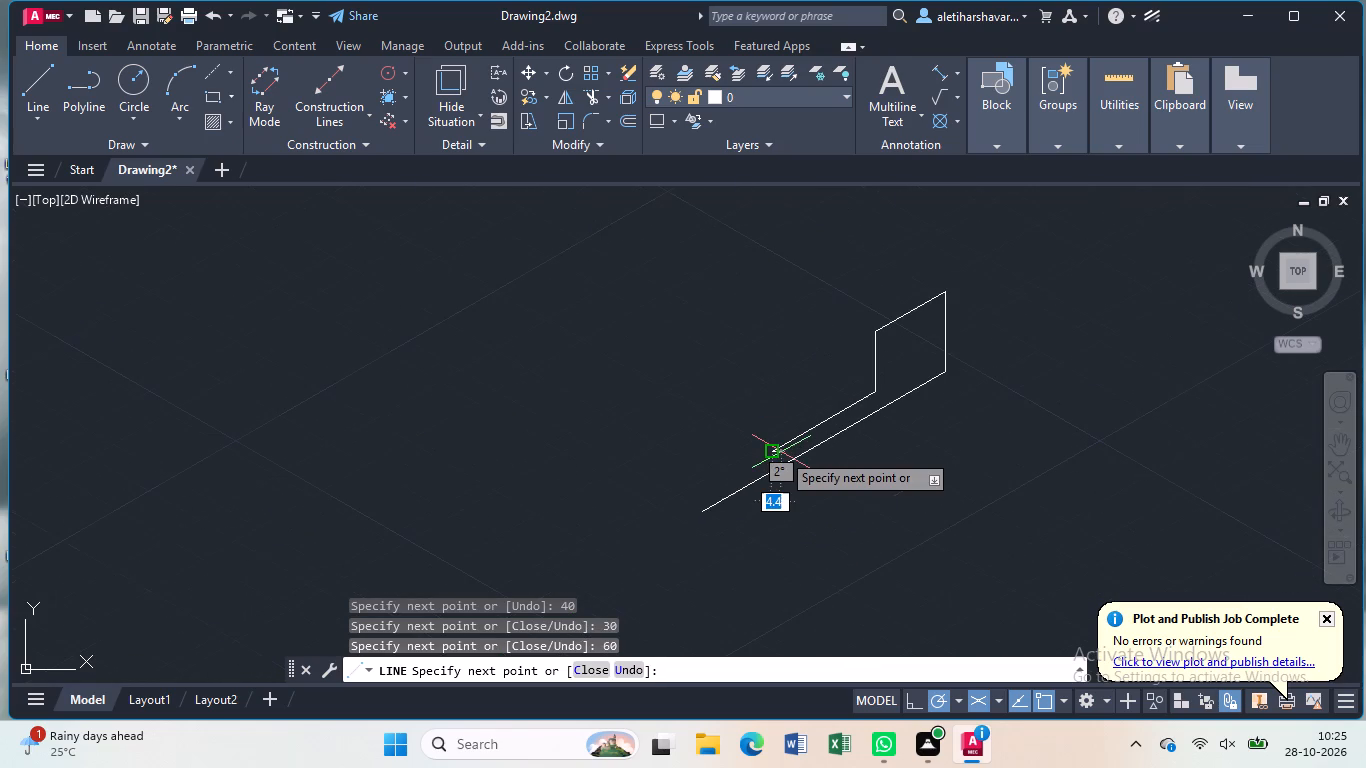
{"action": "scroll", "coordinate": [781, 452], "scroll_direction": "up", "scroll_amount": 1}
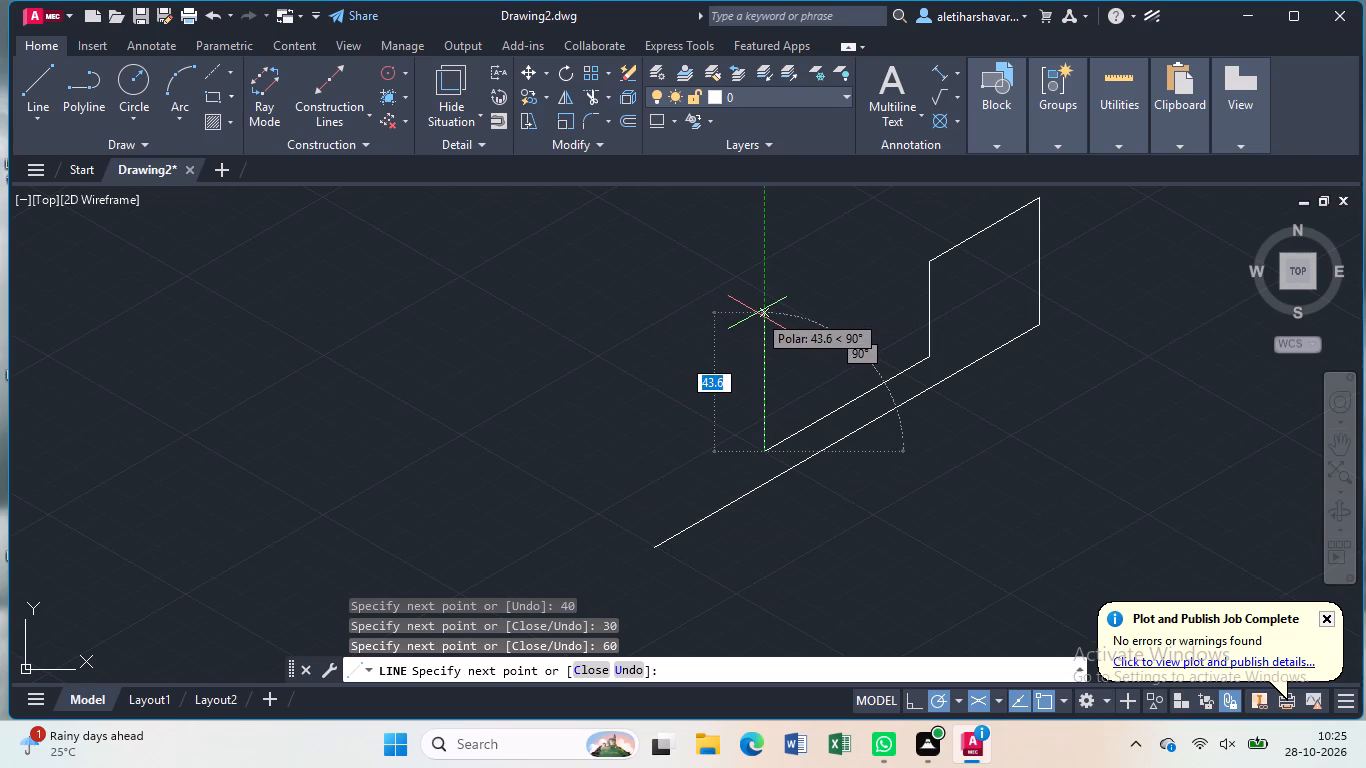
{"action": "key", "text": "3"}
{"action": "key", "text": "0"}
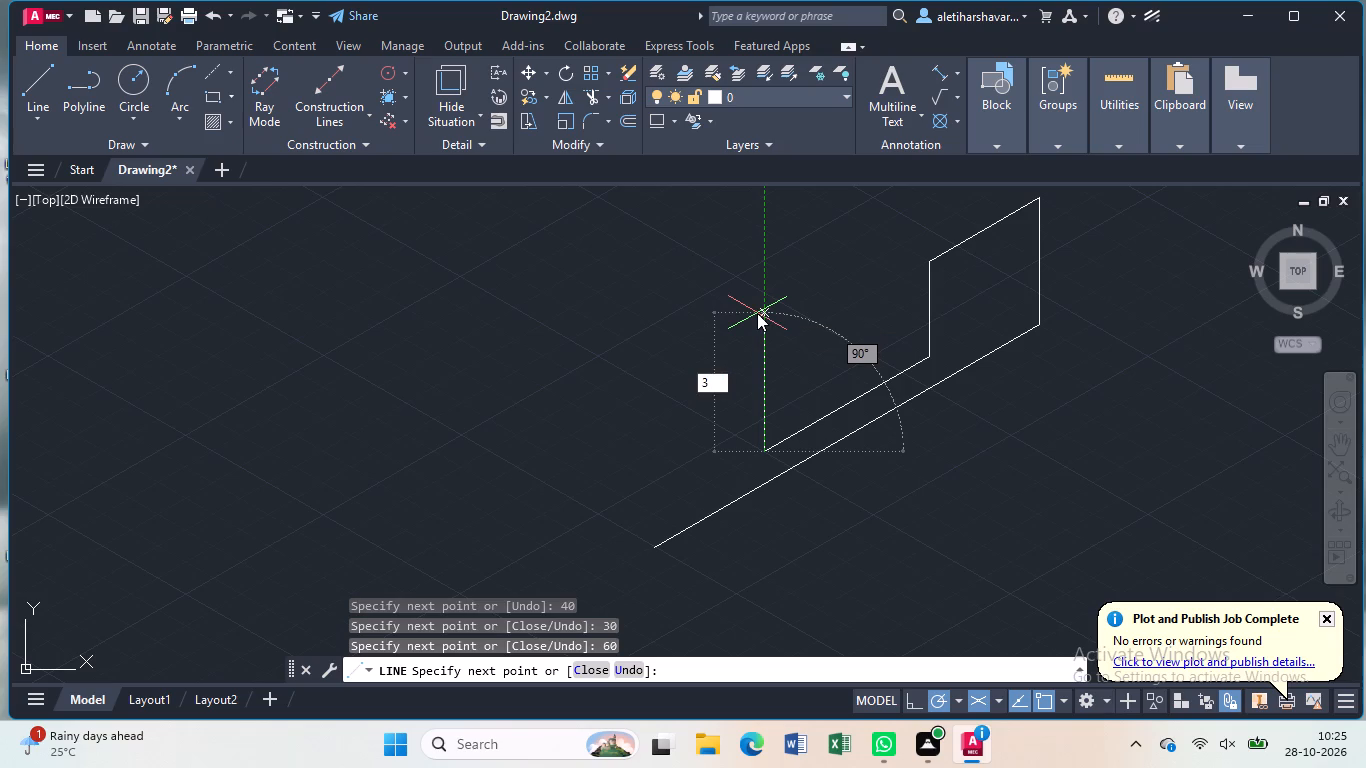
{"action": "key", "text": "Return"}
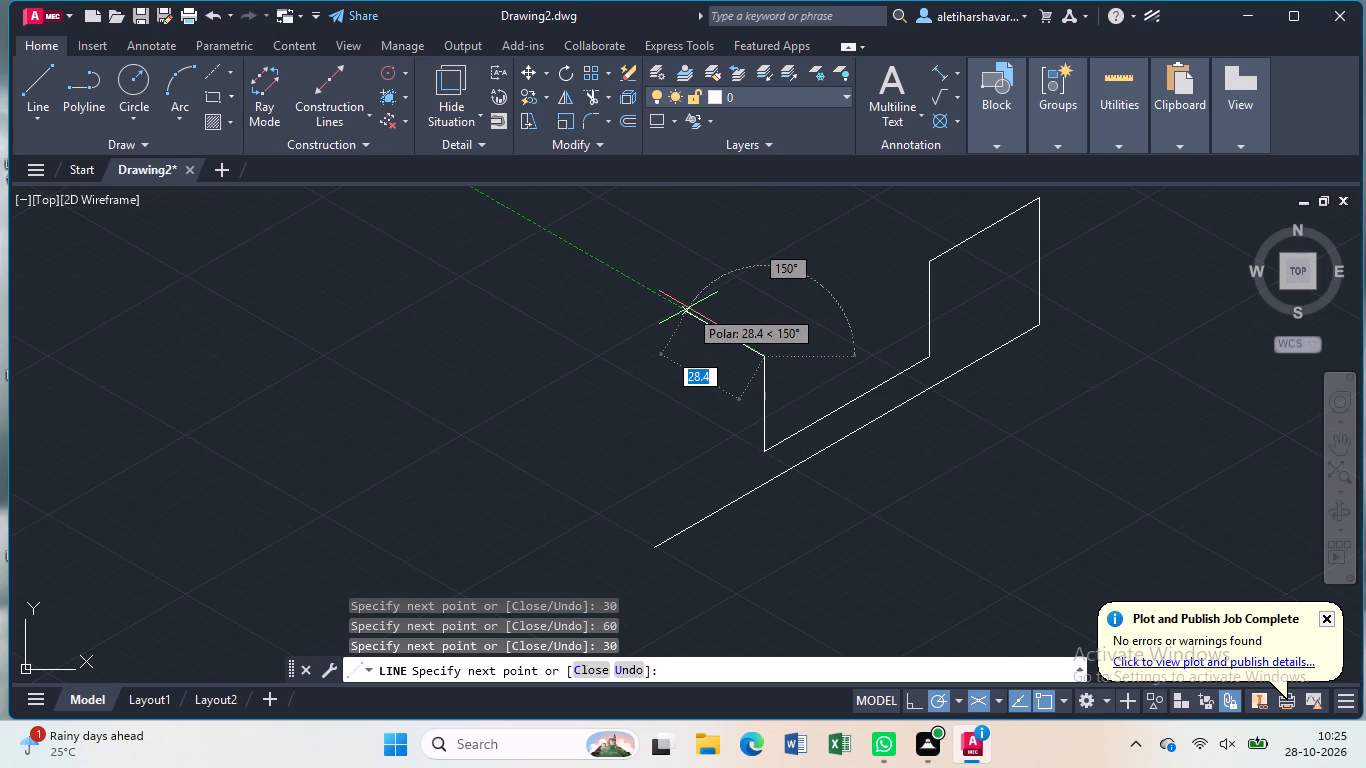
Draw the L-shaped top outline: 10 mm at 150°, 30 at 210°, 14 at 150°, 10 at 210°, 24 at 330°, and back to its start corner.
{"action": "key", "text": "1"}
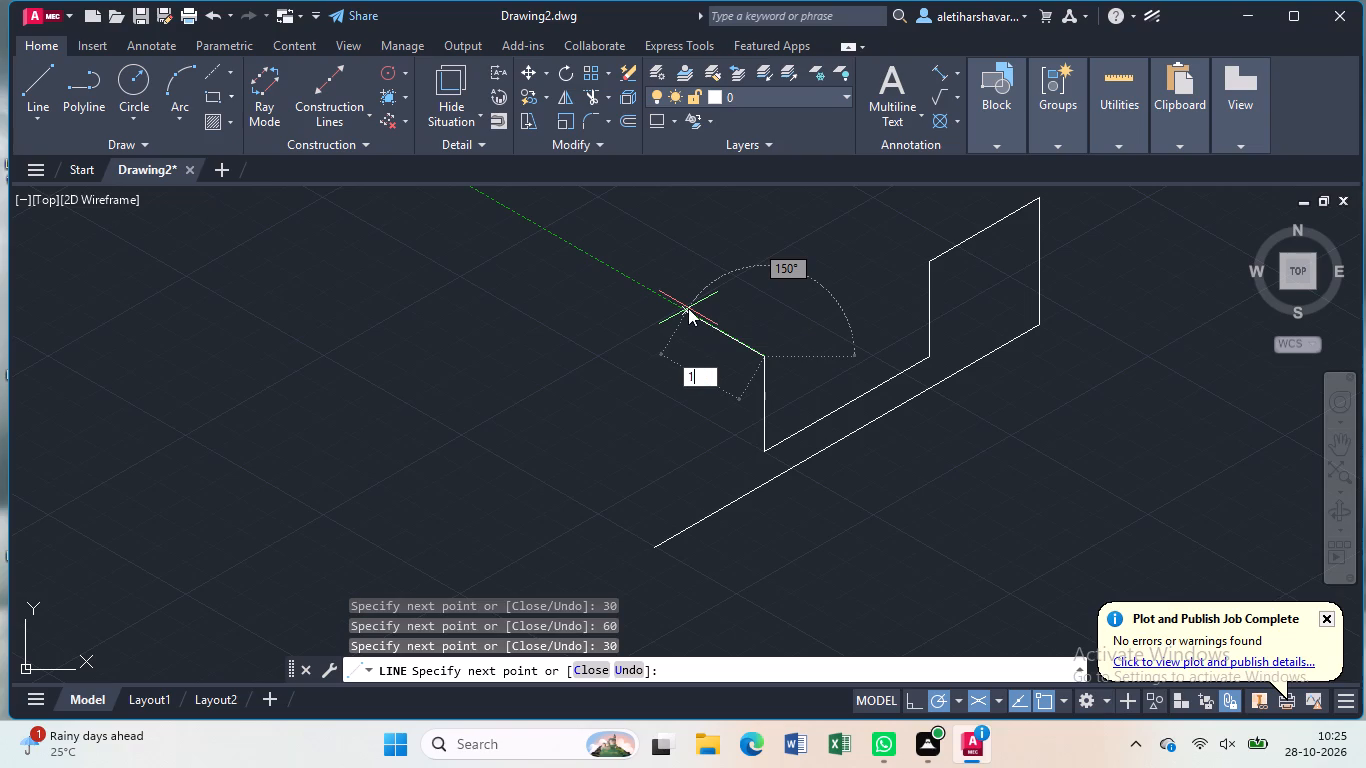
{"action": "key", "text": "0"}
{"action": "key", "text": "Return"}
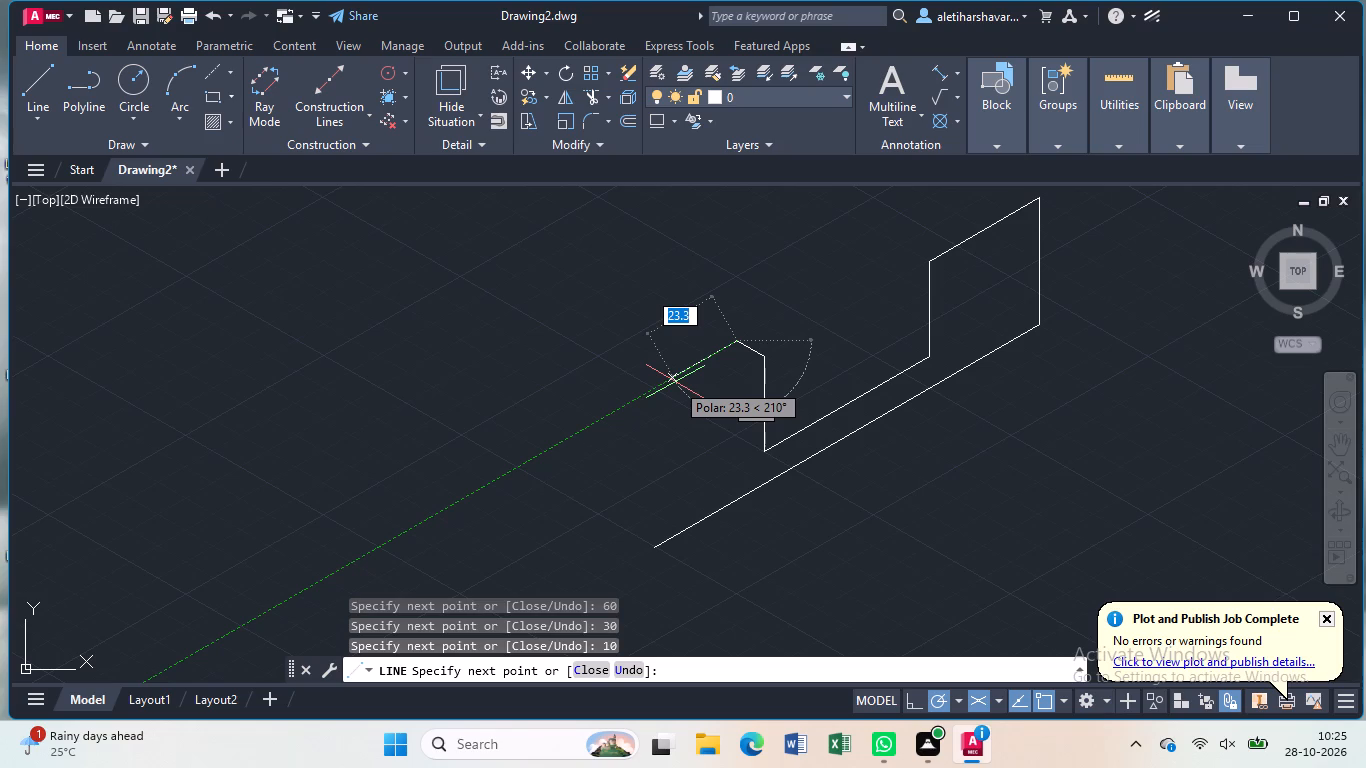
{"action": "key", "text": "3"}
{"action": "key", "text": "0"}
{"action": "key", "text": "Return"}
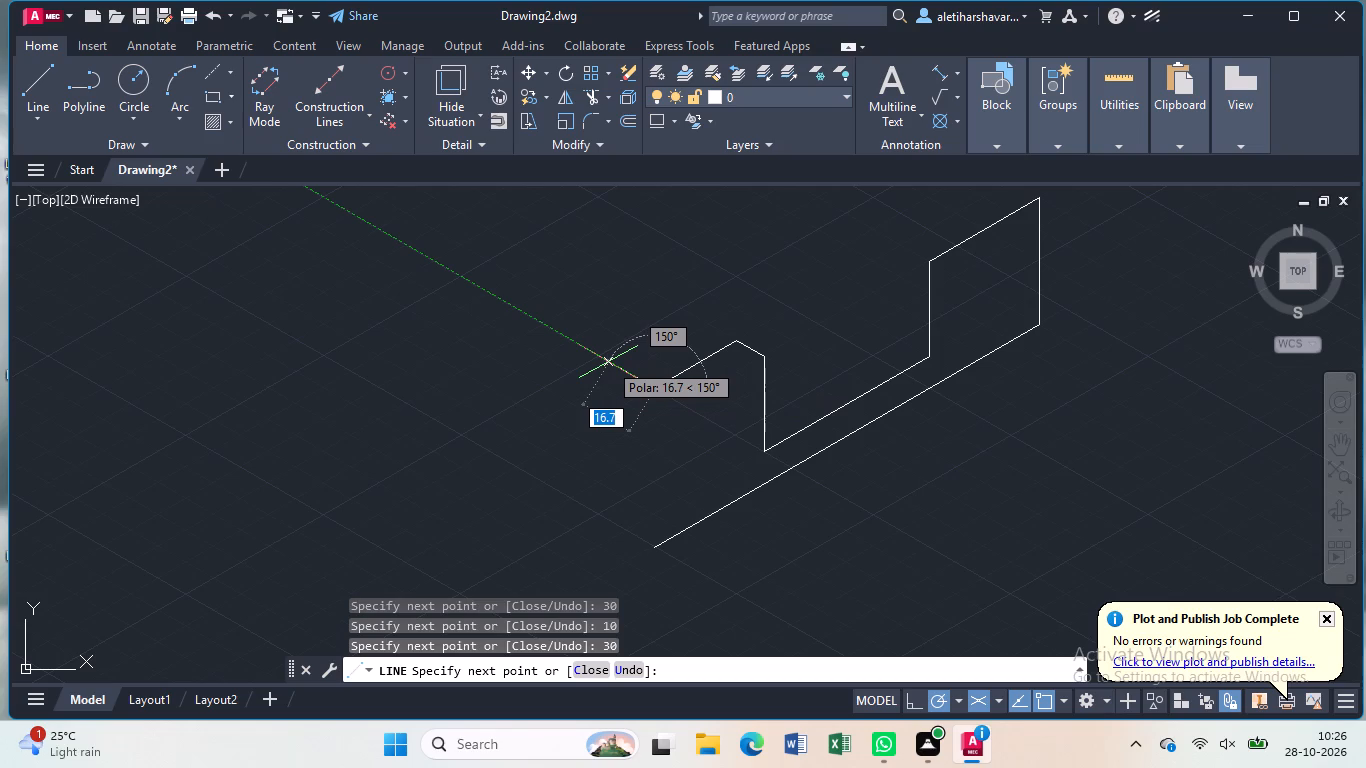
{"action": "type", "text": "14"}
{"action": "key", "text": "Return"}
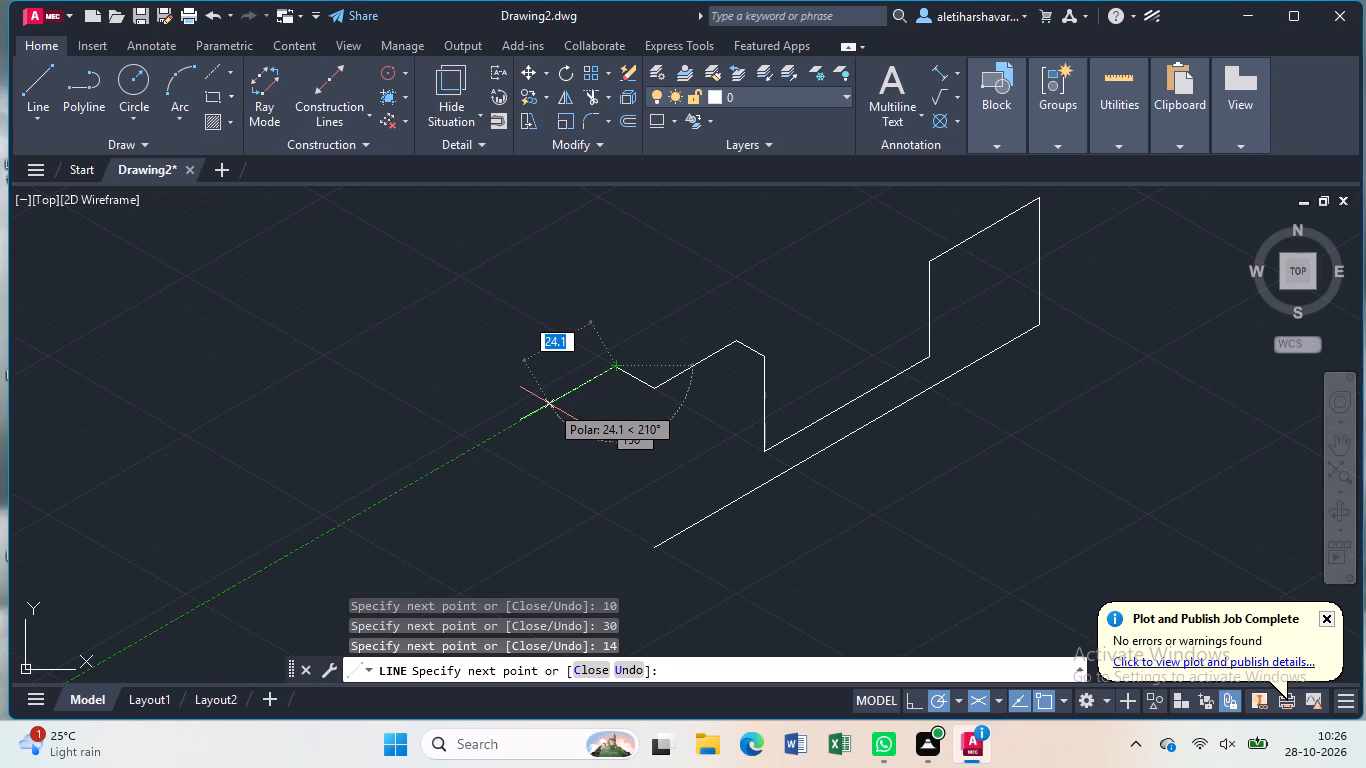
{"action": "type", "text": "10"}
{"action": "key", "text": "Return"}
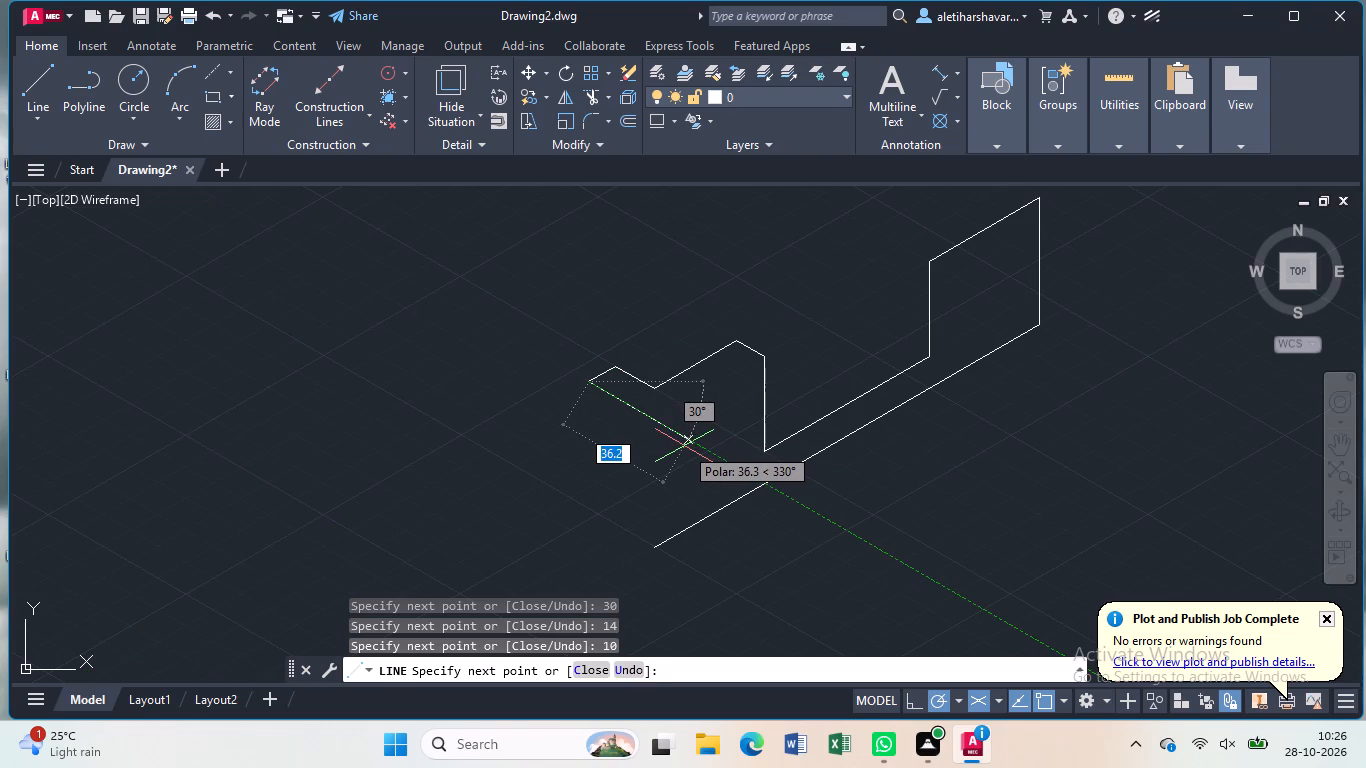
{"action": "type", "text": "24"}
{"action": "key", "text": "Return"}
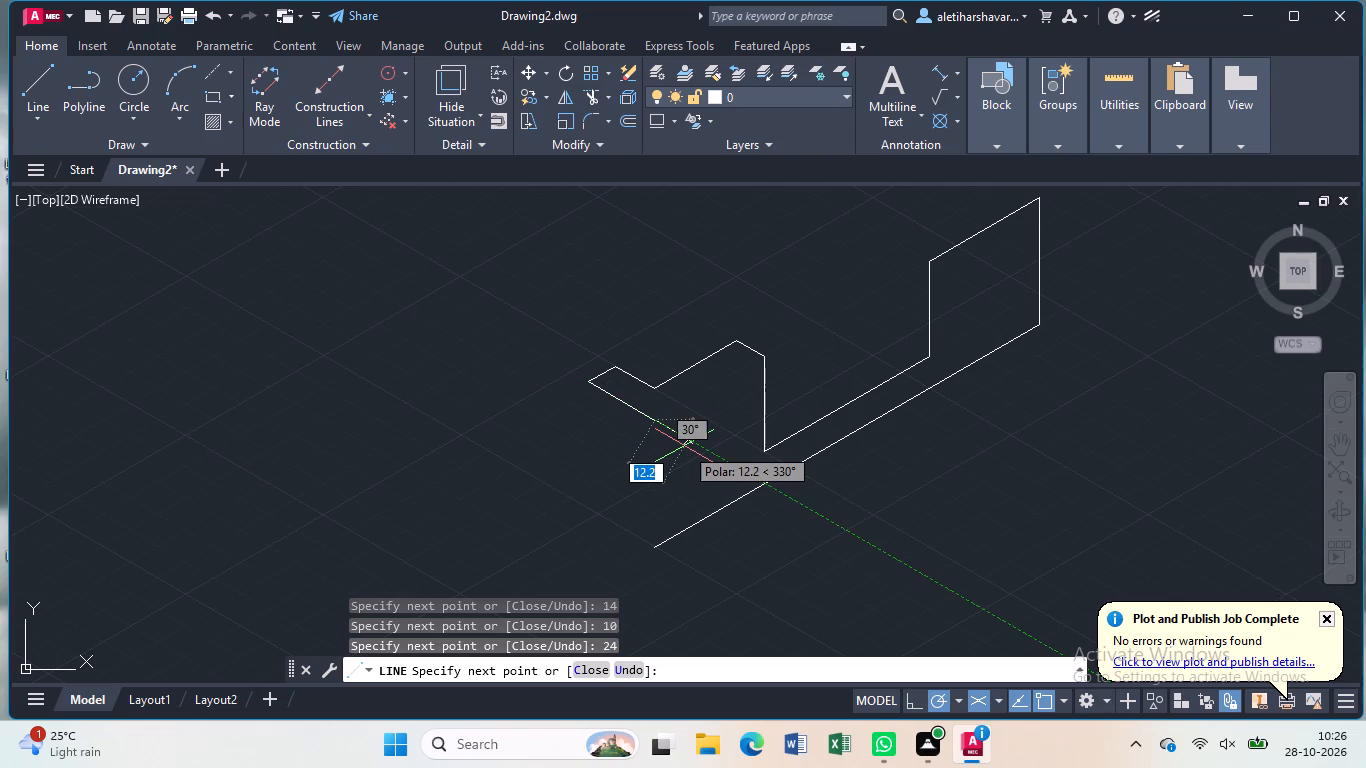
{"action": "left_click", "coordinate": [766, 364]}
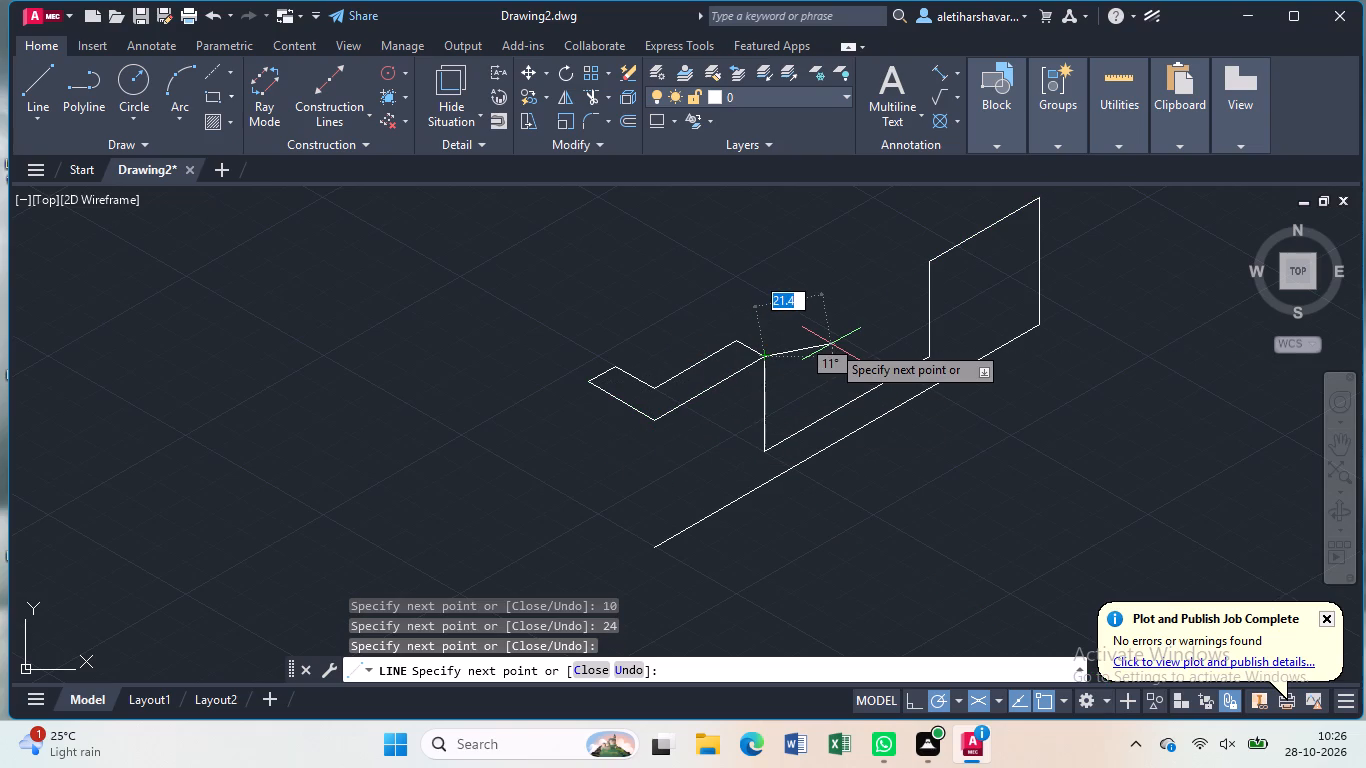
{"action": "key", "text": "Escape"}
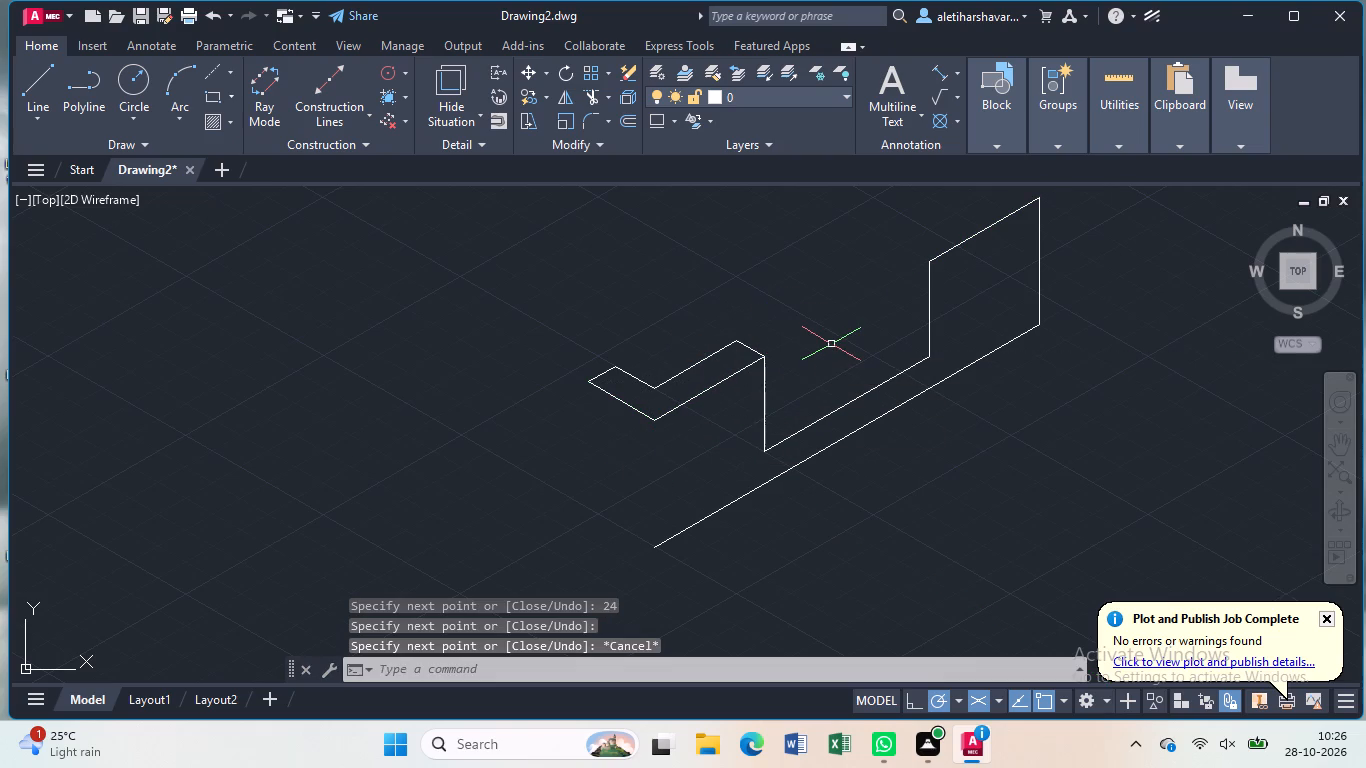
Draw a vertical edge from the L-shaped outline's front corner down to the base line's lower end, and trim the overhang below the base.
{"action": "key", "text": "l"}
{"action": "key", "text": "Return"}
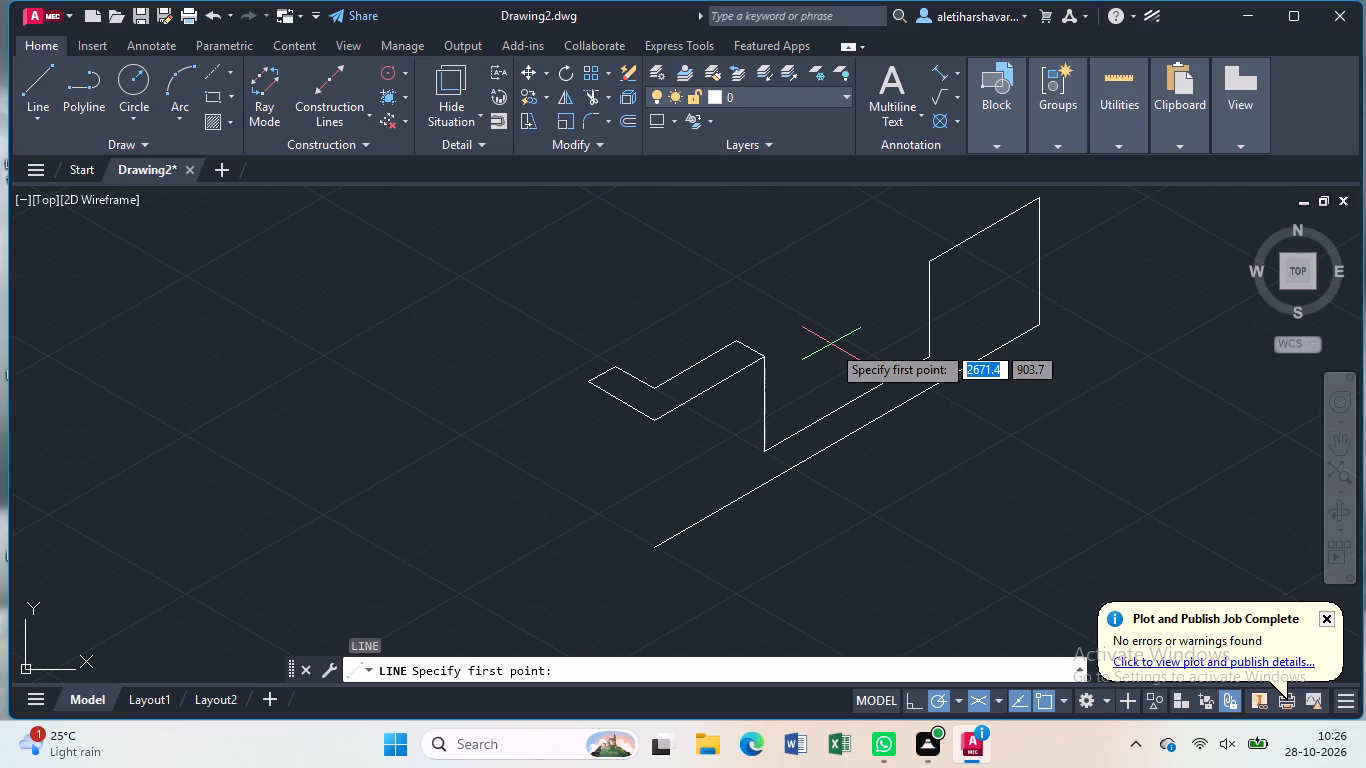
{"action": "left_click", "coordinate": [658, 424]}
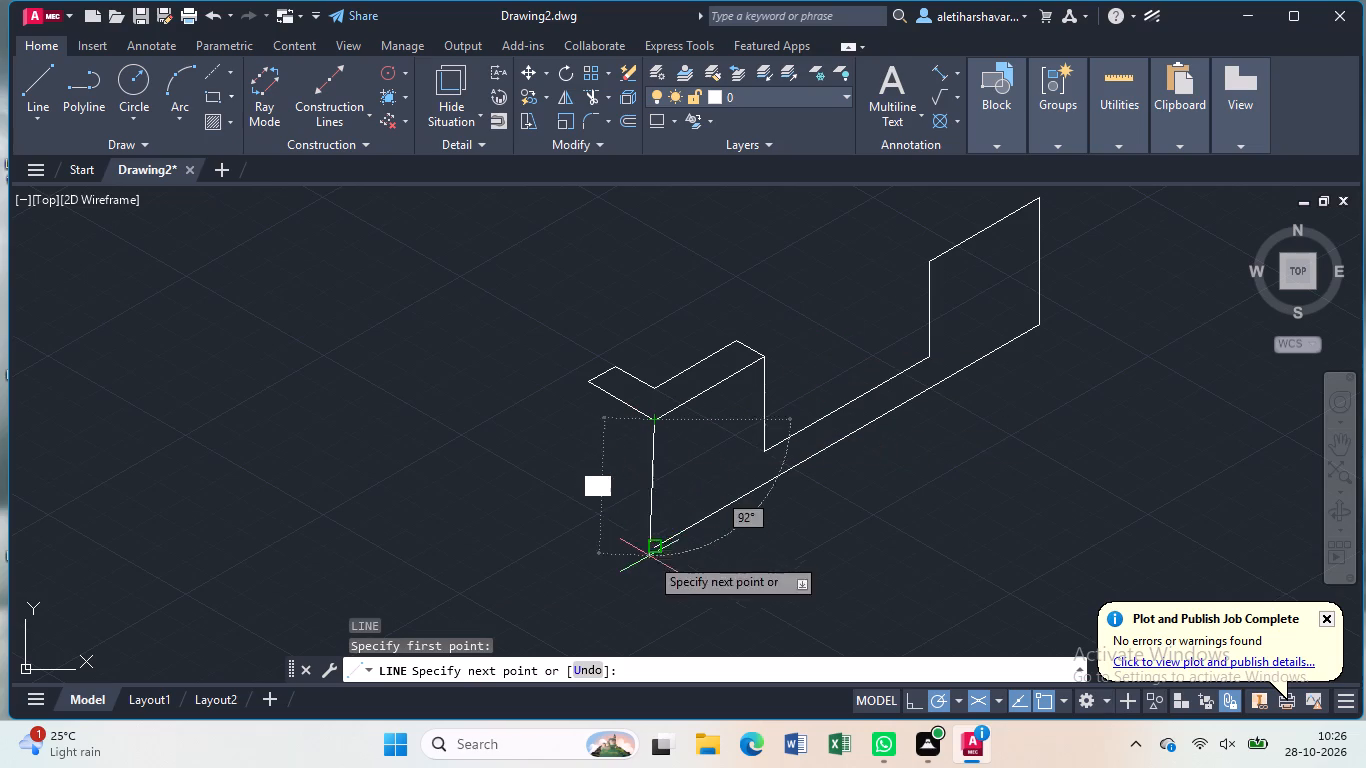
{"action": "left_click", "coordinate": [651, 570]}
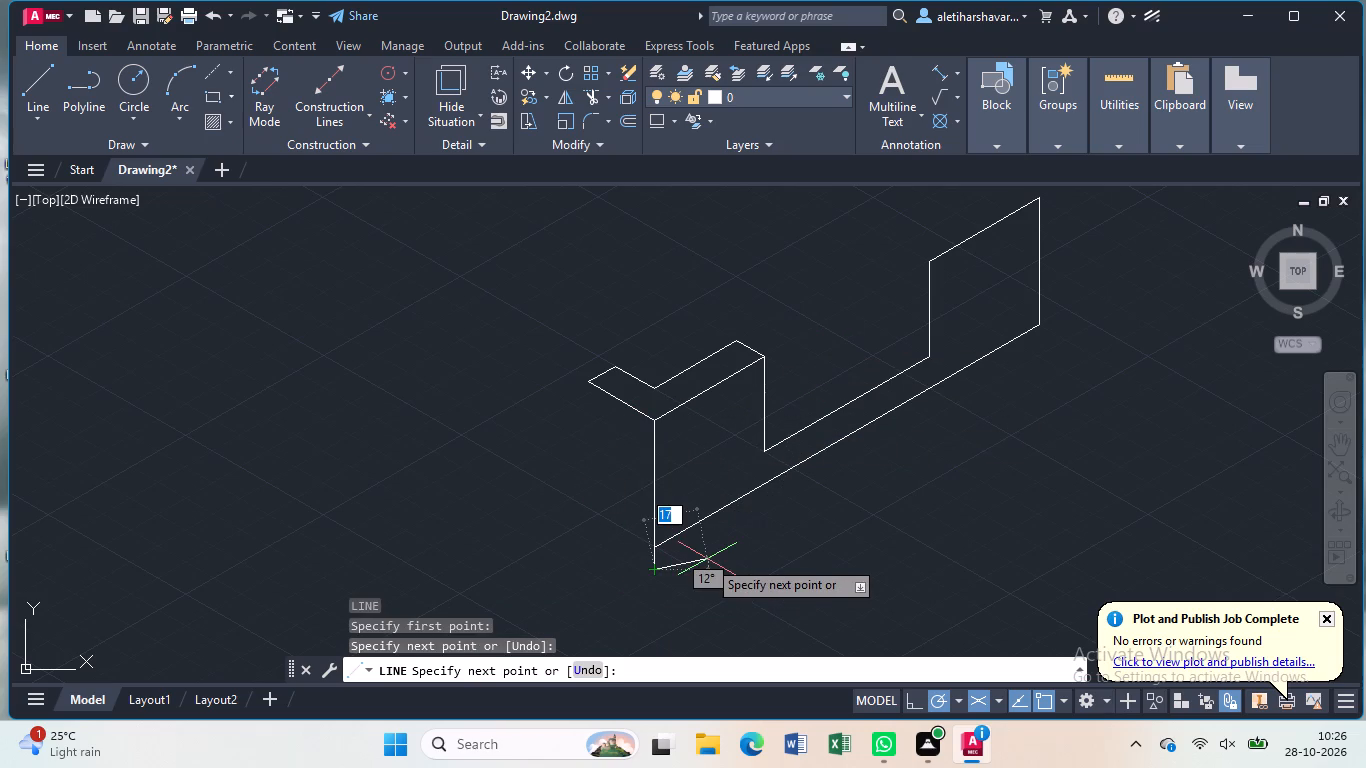
{"action": "key", "text": "Escape"}
{"action": "type", "text": "tr"}
{"action": "key", "text": "Return"}
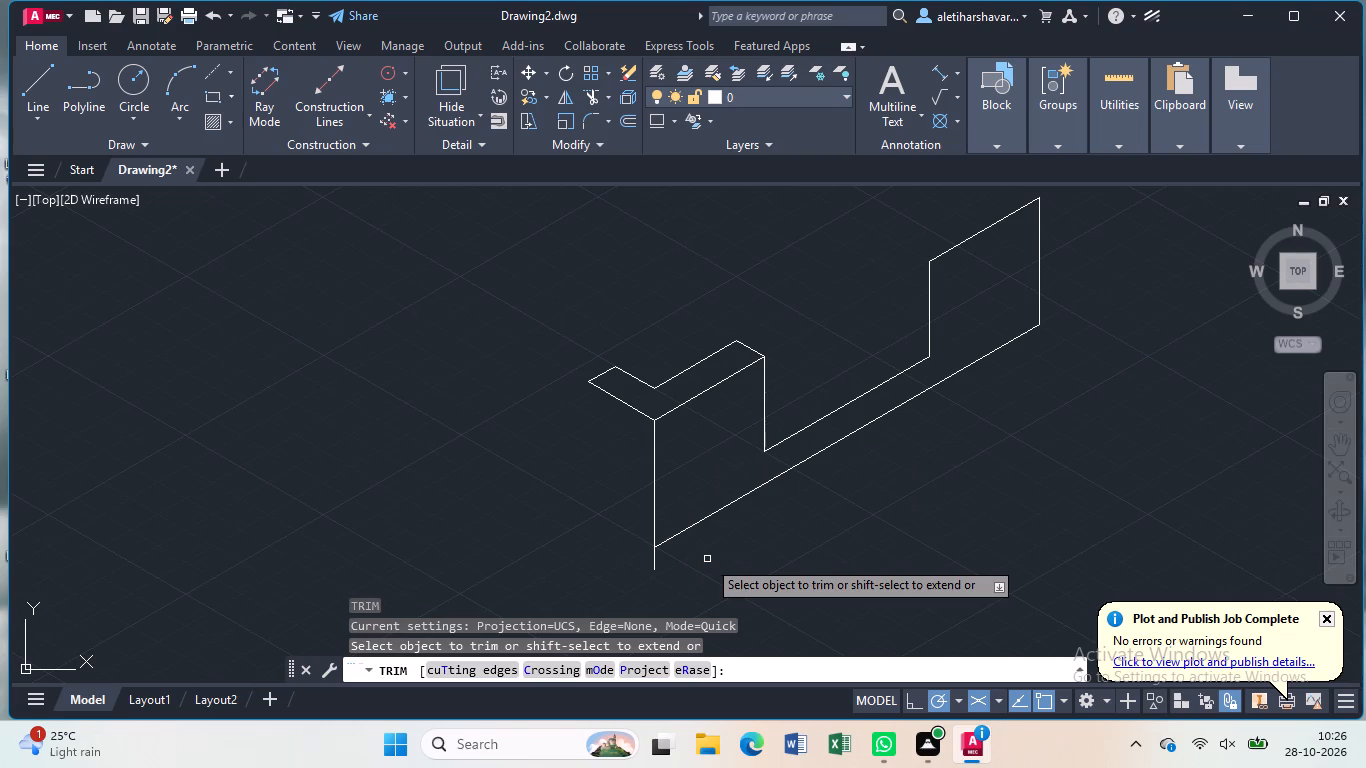
{"action": "left_click", "coordinate": [657, 562]}
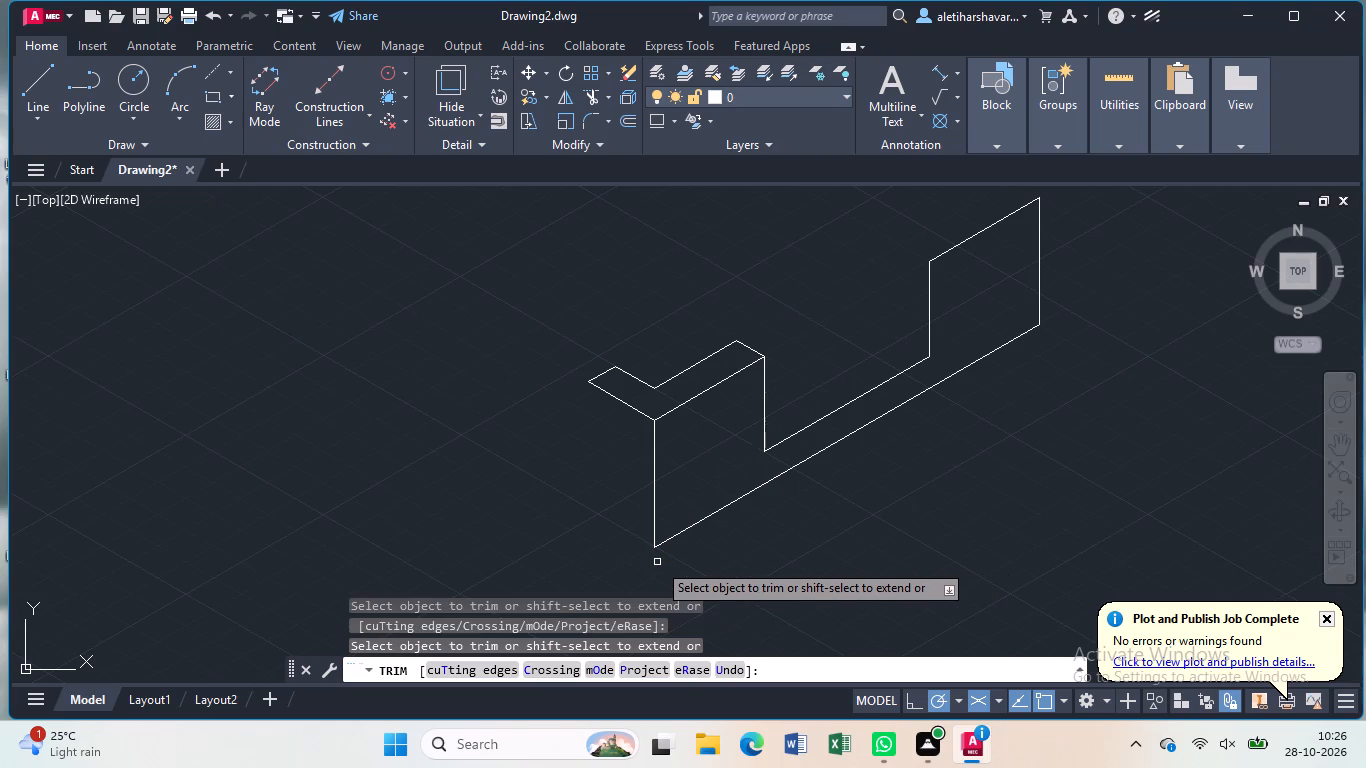
{"action": "key", "text": "Escape"}
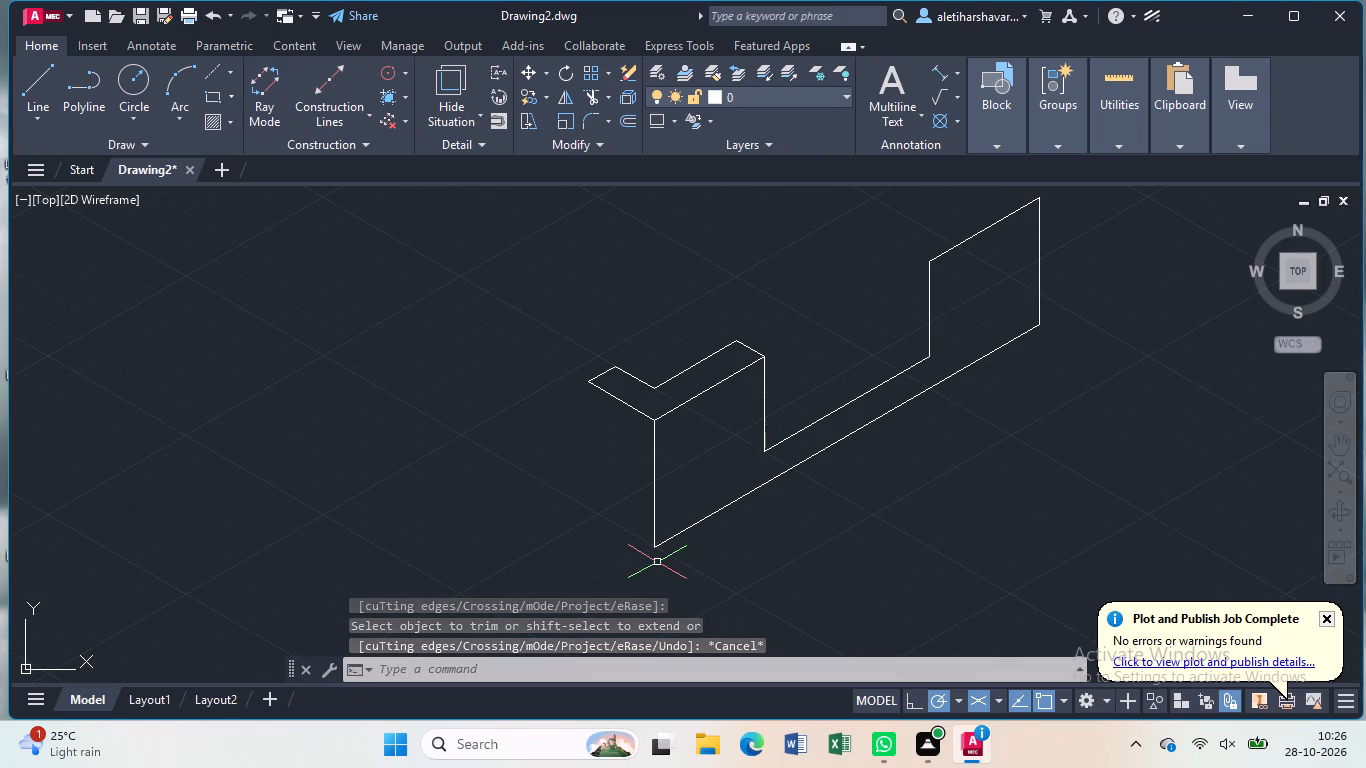
From the base line's lower end, draw 24 mm at 150° and a vertical edge up to the L-shaped outline's corner, trimming the overhang.
{"action": "scroll", "coordinate": [657, 562], "scroll_direction": "down", "scroll_amount": 1}
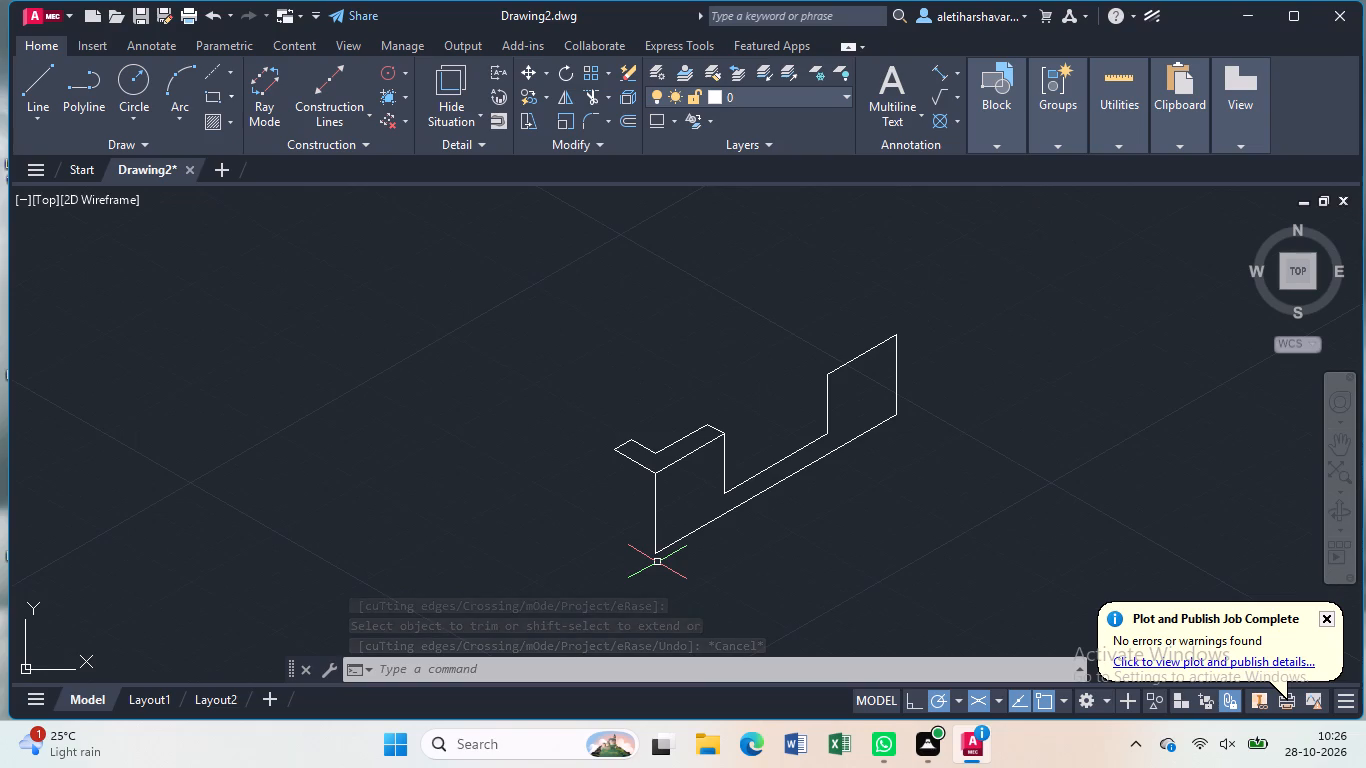
{"action": "scroll", "coordinate": [657, 562], "scroll_direction": "up", "scroll_amount": 1}
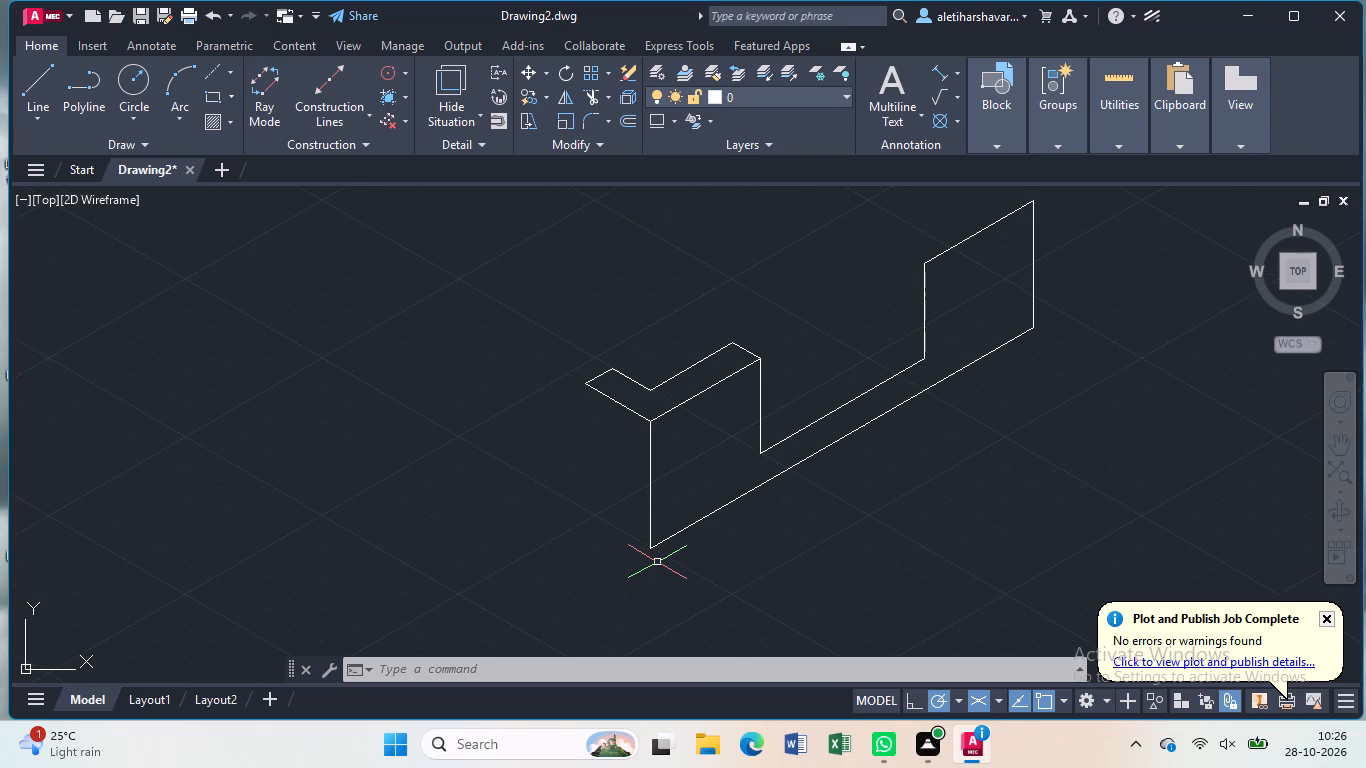
{"action": "key", "text": "l"}
{"action": "key", "text": "Return"}
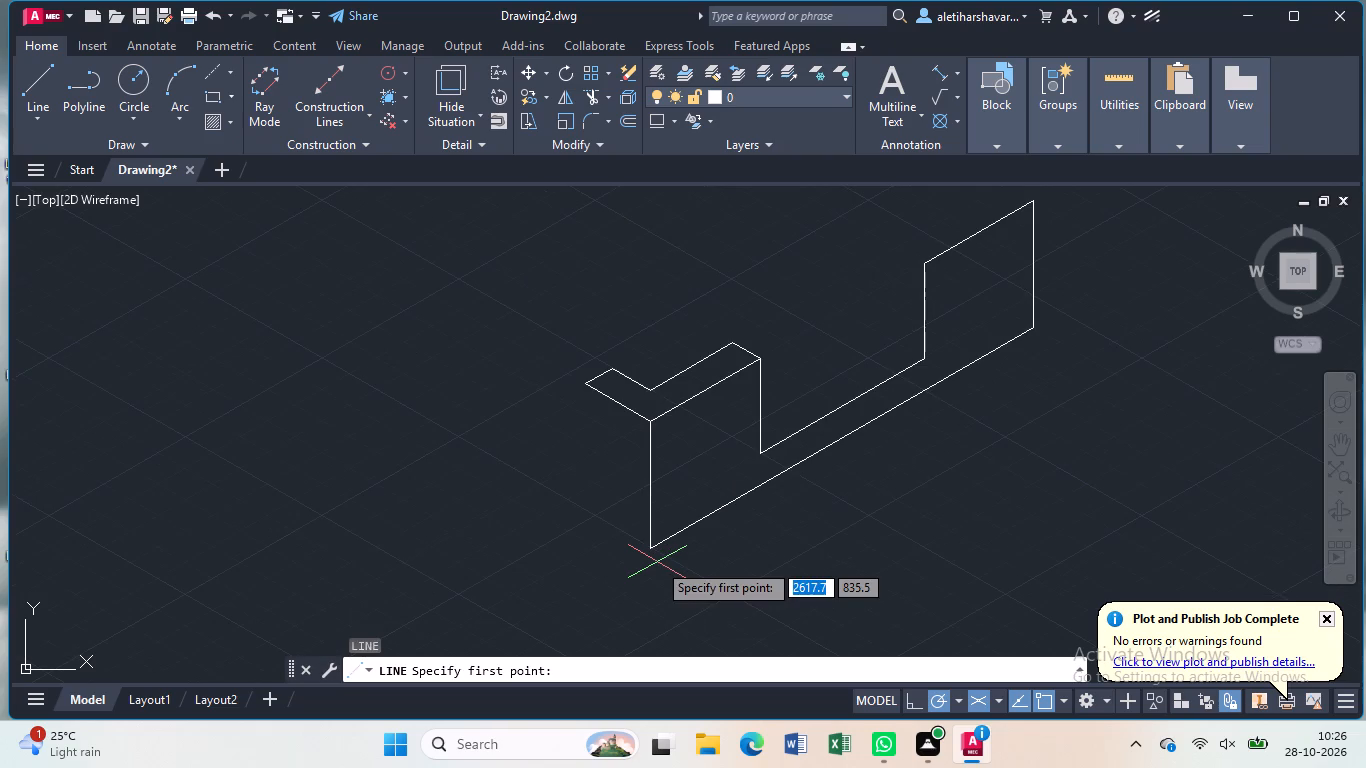
{"action": "left_click", "coordinate": [656, 552]}
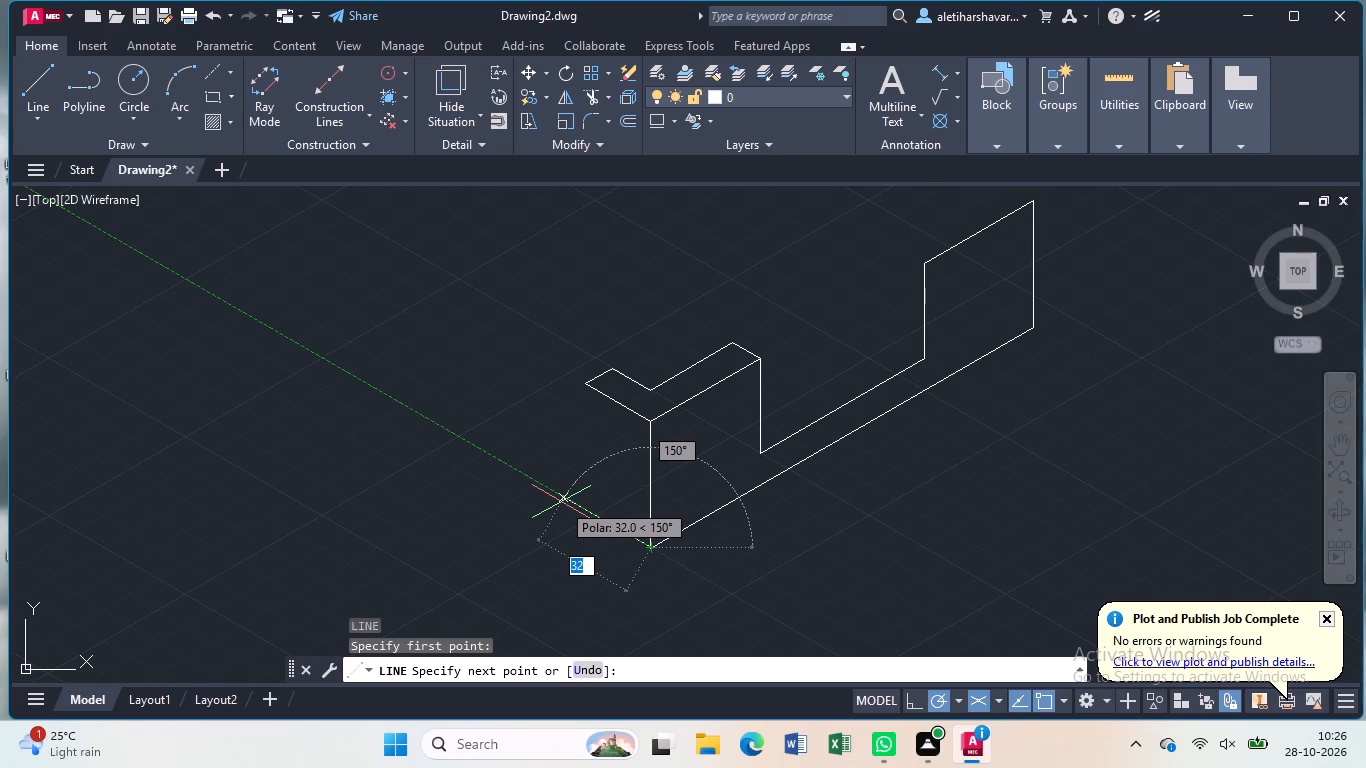
{"action": "type", "text": "24"}
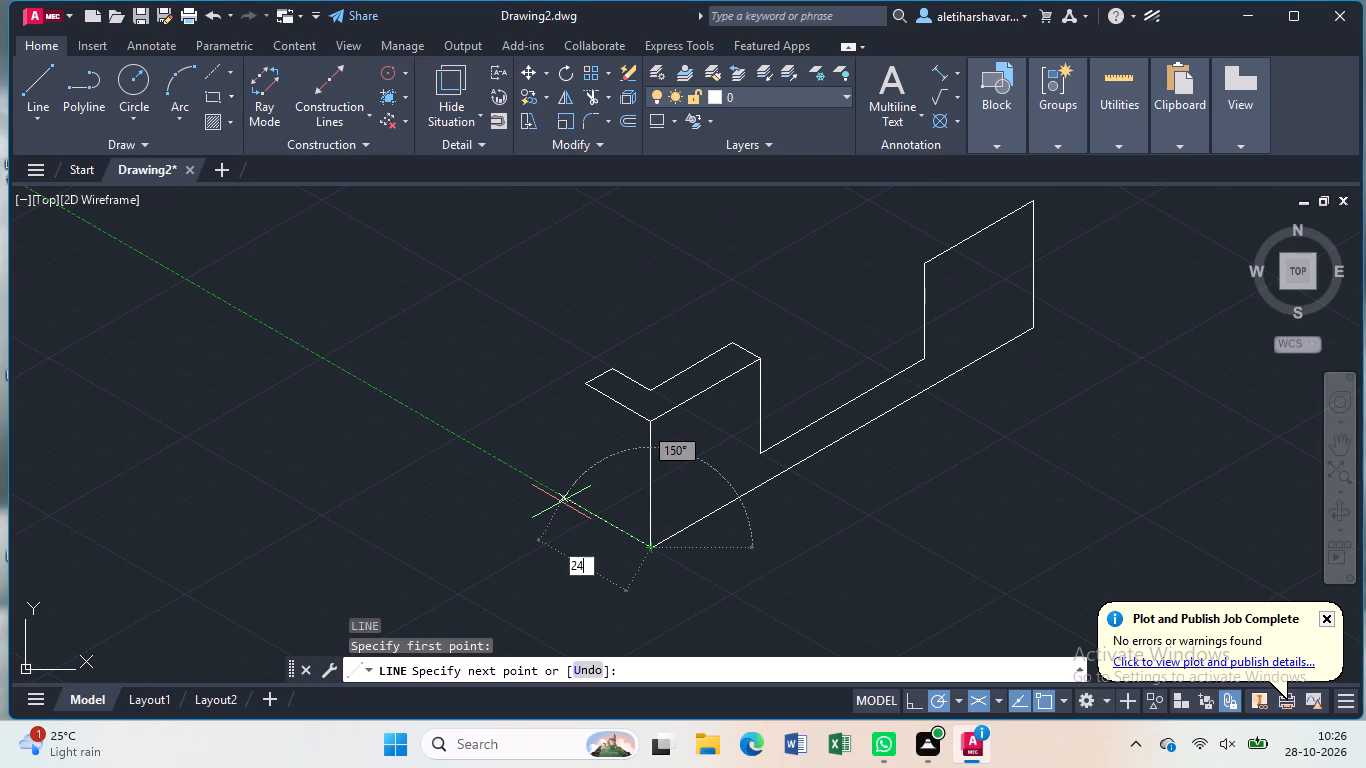
{"action": "key", "text": "Return"}
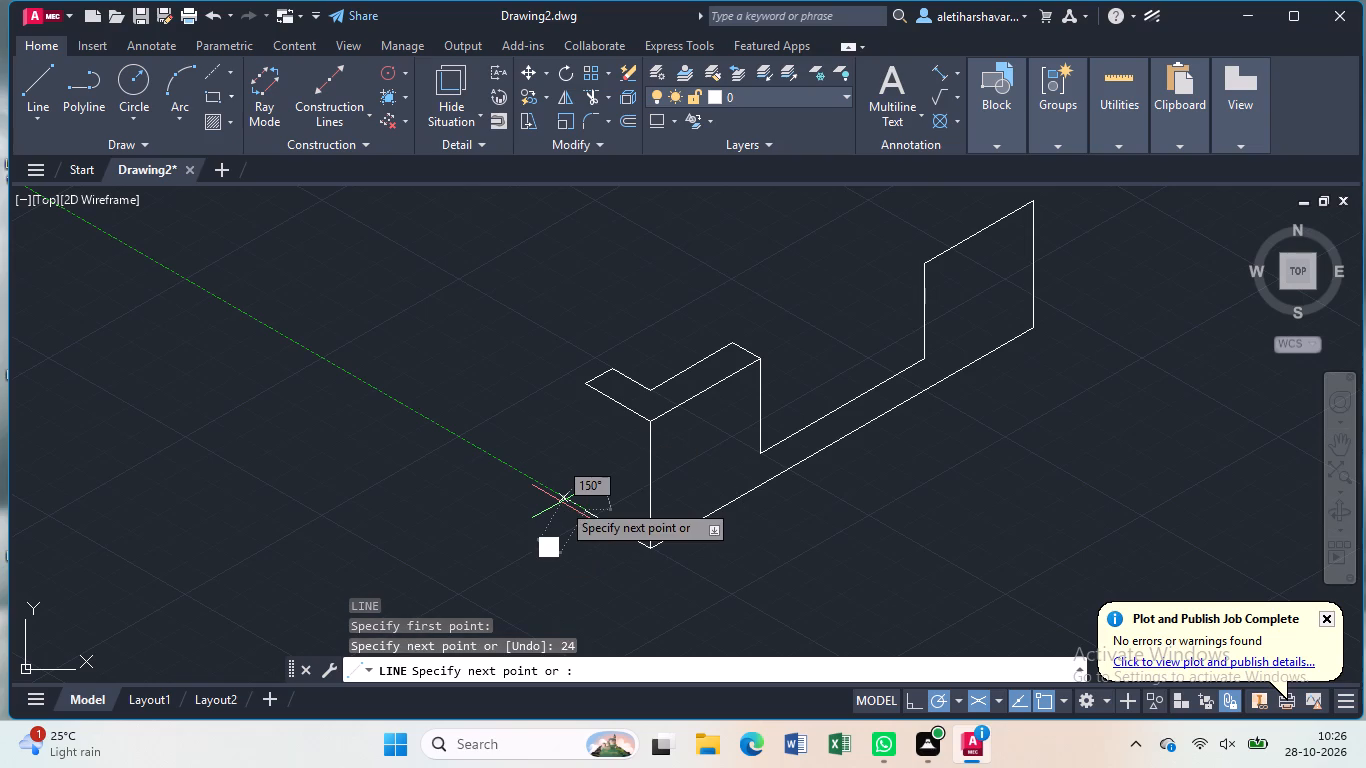
{"action": "left_click", "coordinate": [587, 353]}
{"action": "key", "text": "Escape"}
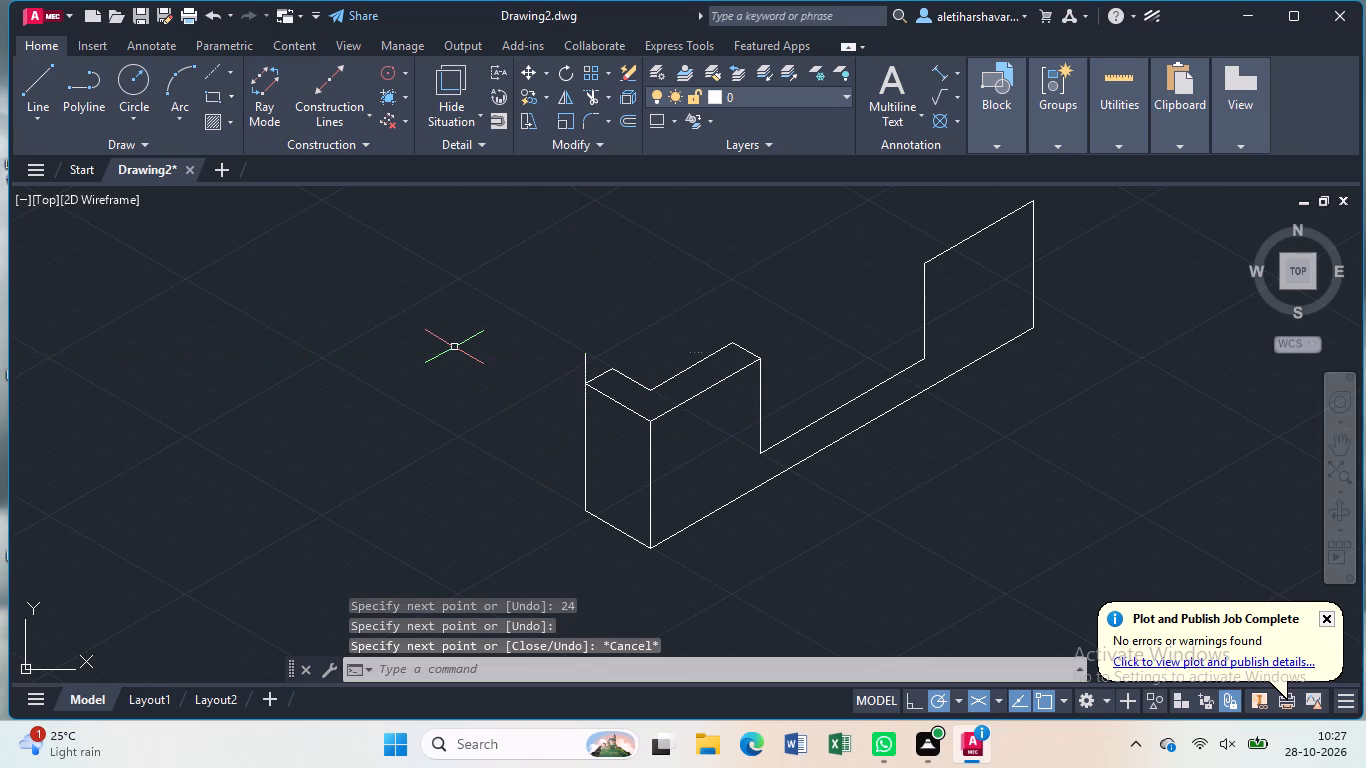
{"action": "type", "text": "tr"}
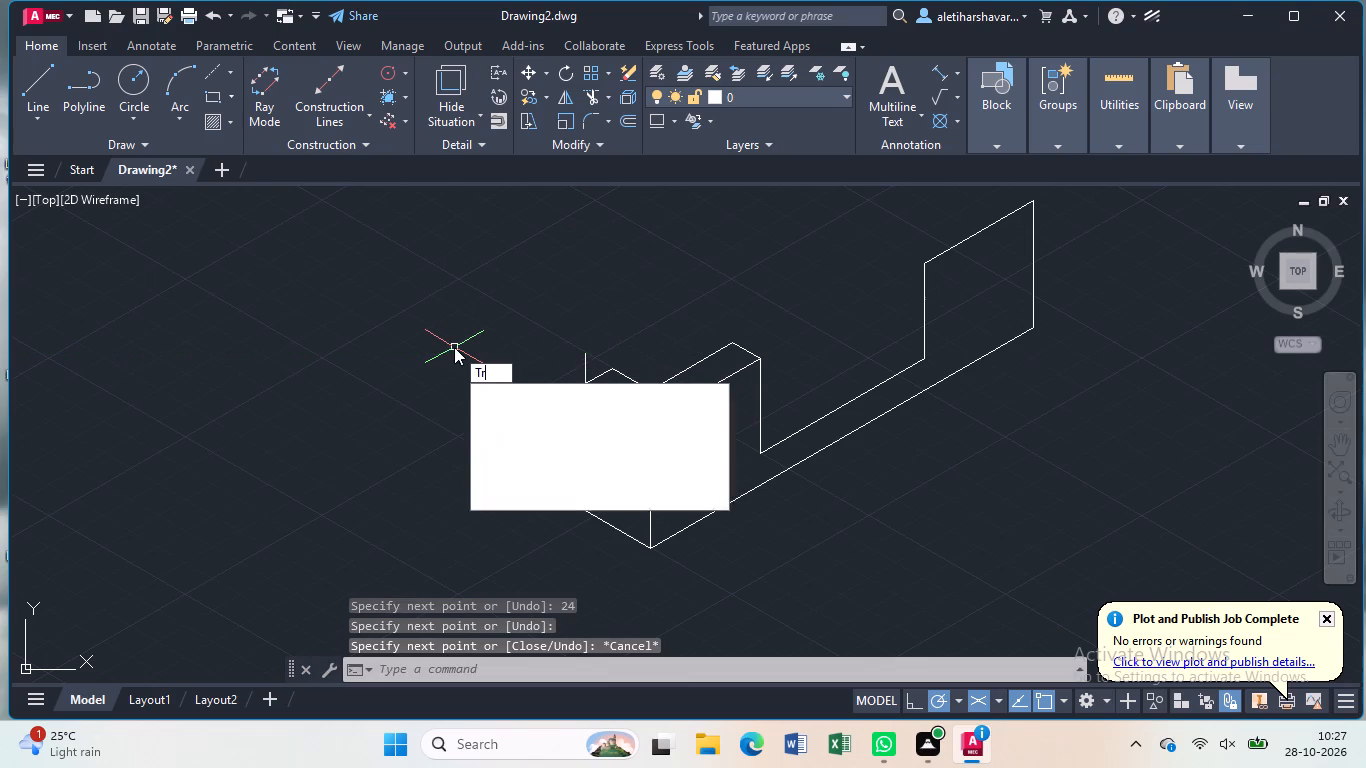
{"action": "key", "text": "Return"}
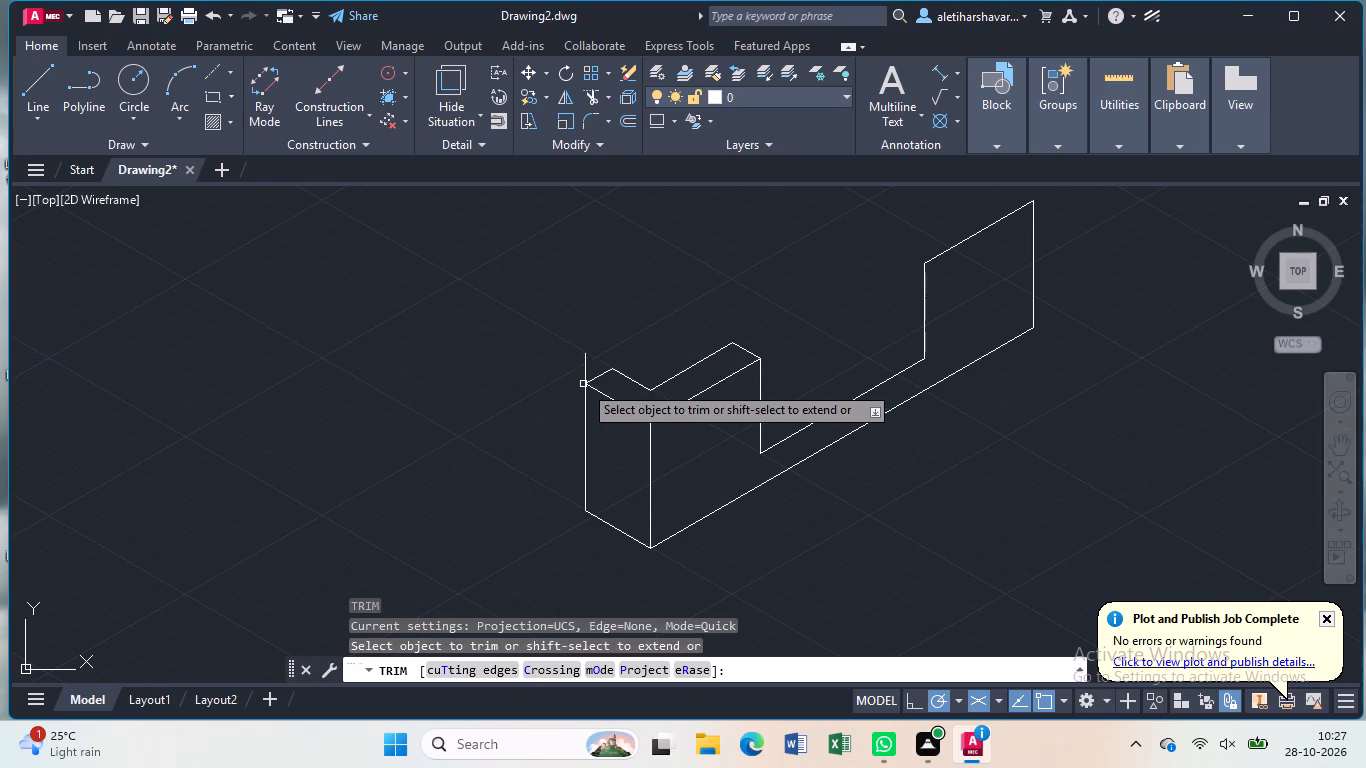
{"action": "left_click", "coordinate": [583, 360]}
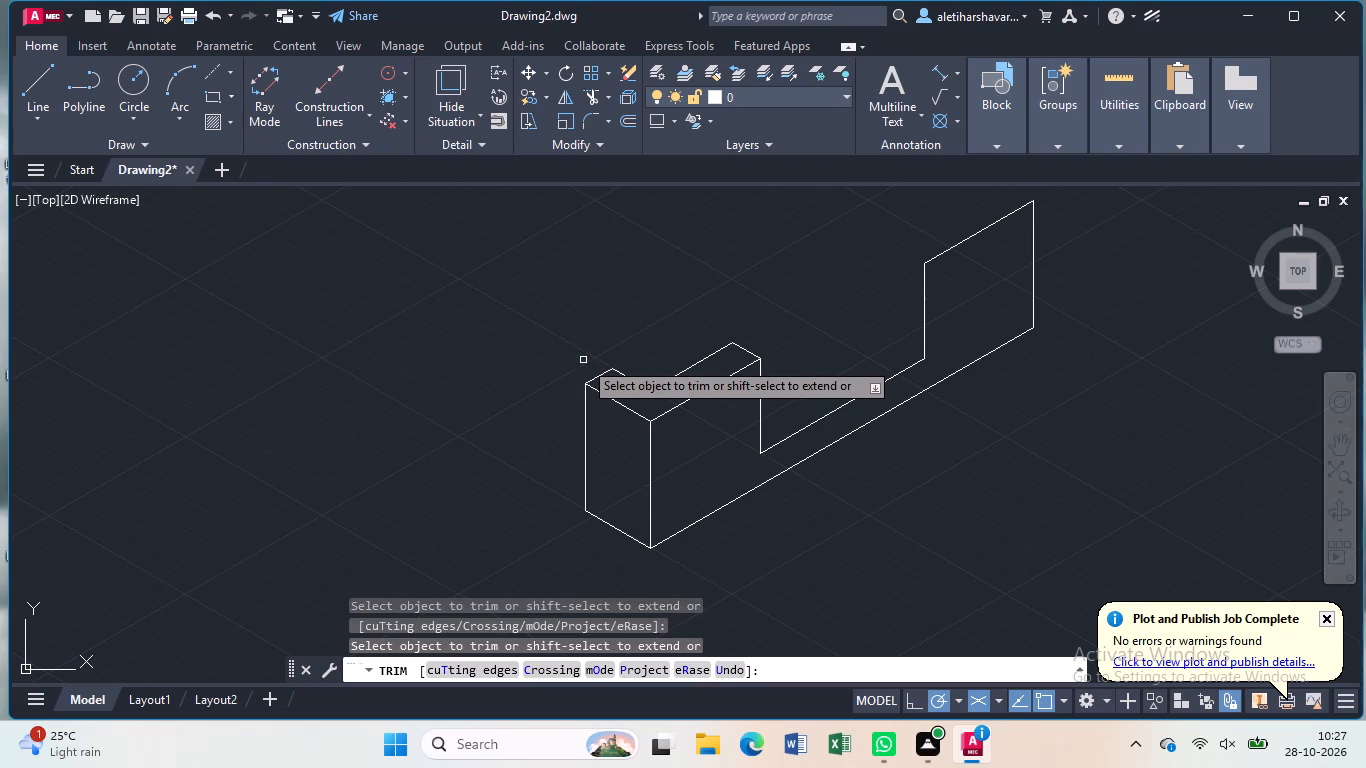
{"action": "key", "text": "Escape"}
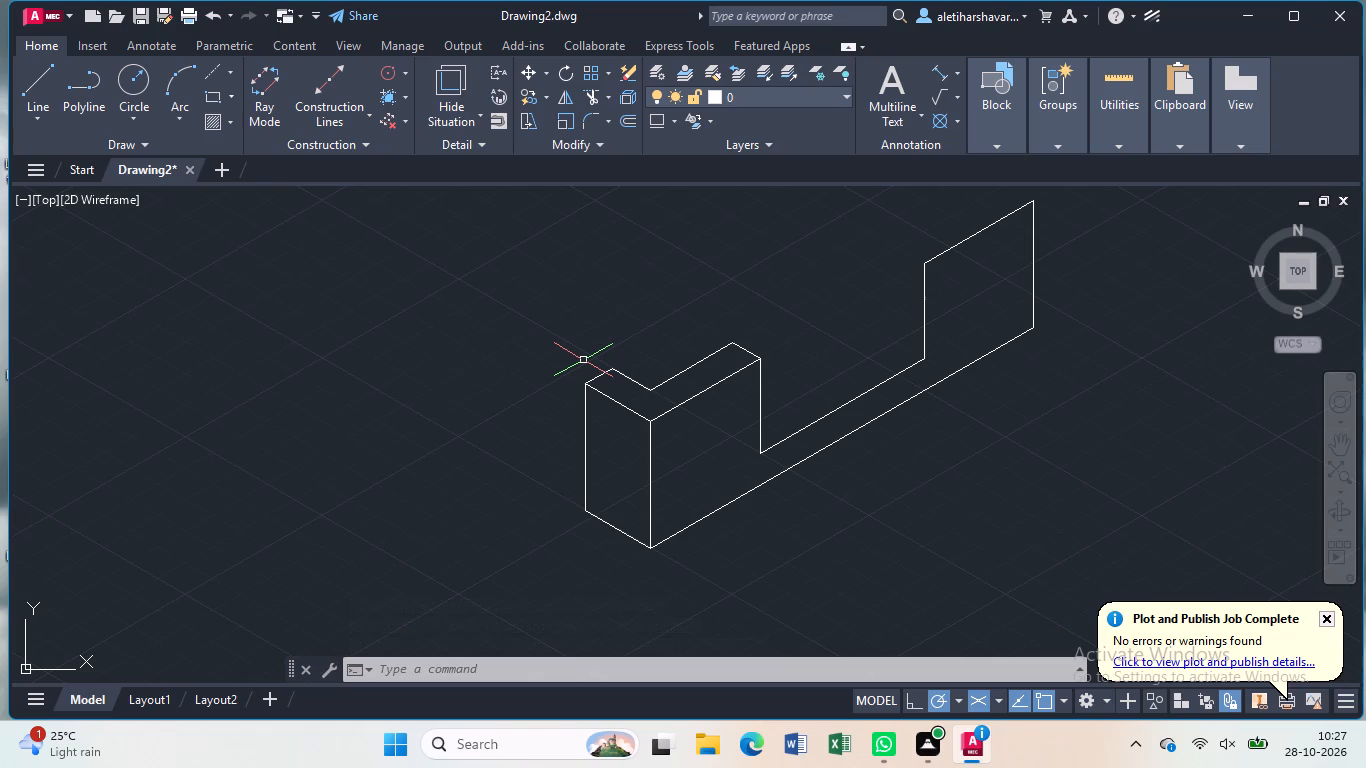
From the far end of the 24 mm bottom edge, draw connected lines of 20 mm at 30°, 42 mm at 150° and 20 mm at 210°.
{"action": "key", "text": "l"}
{"action": "key", "text": "Return"}
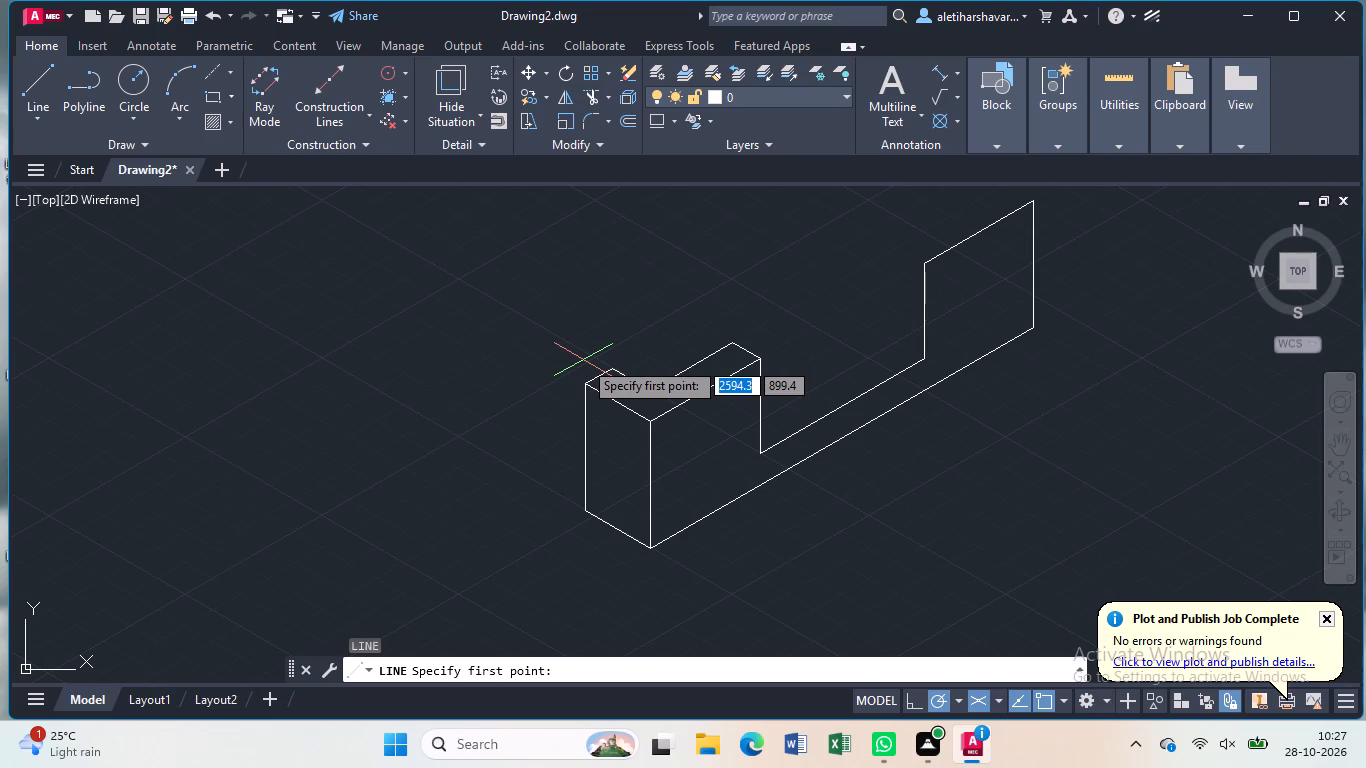
{"action": "left_click", "coordinate": [588, 507]}
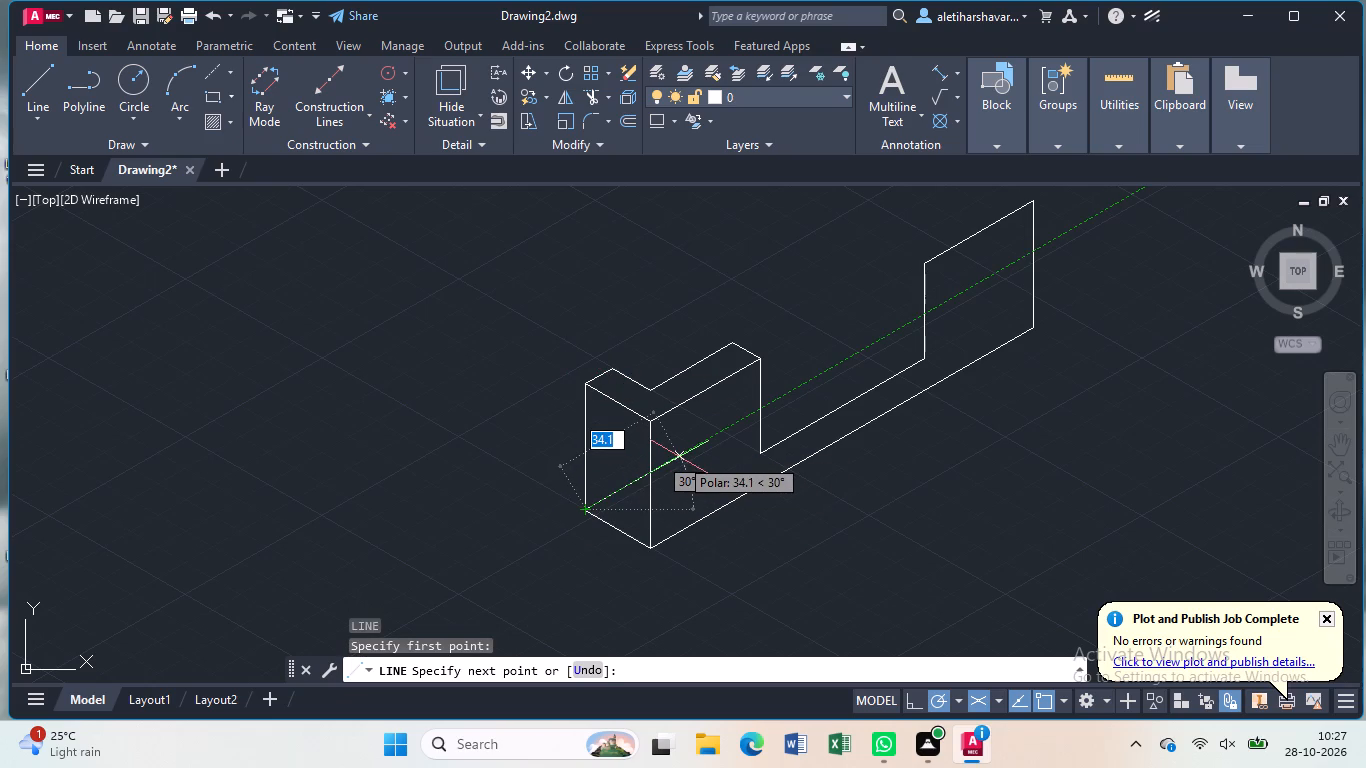
{"action": "key", "text": "2"}
{"action": "key", "text": "0"}
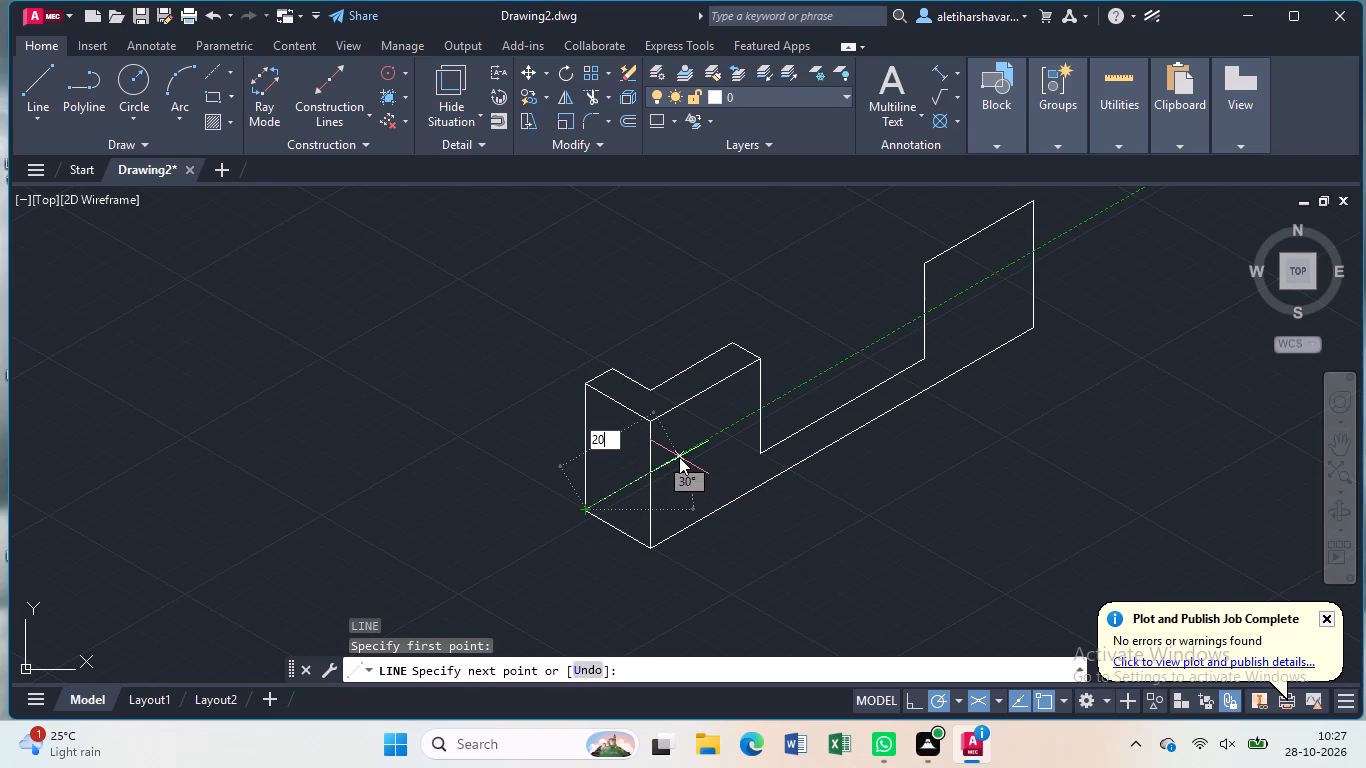
{"action": "key", "text": "Return"}
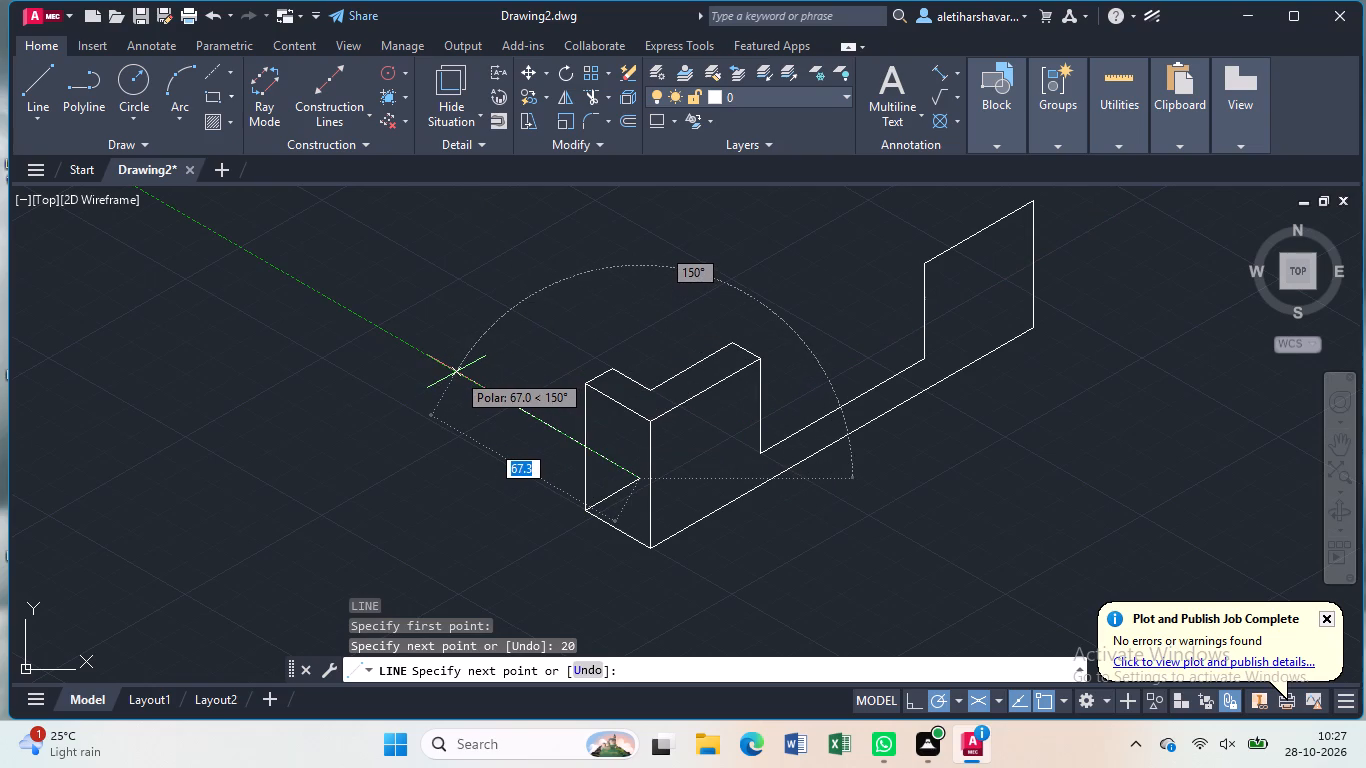
{"action": "type", "text": "42"}
{"action": "key", "text": "Return"}
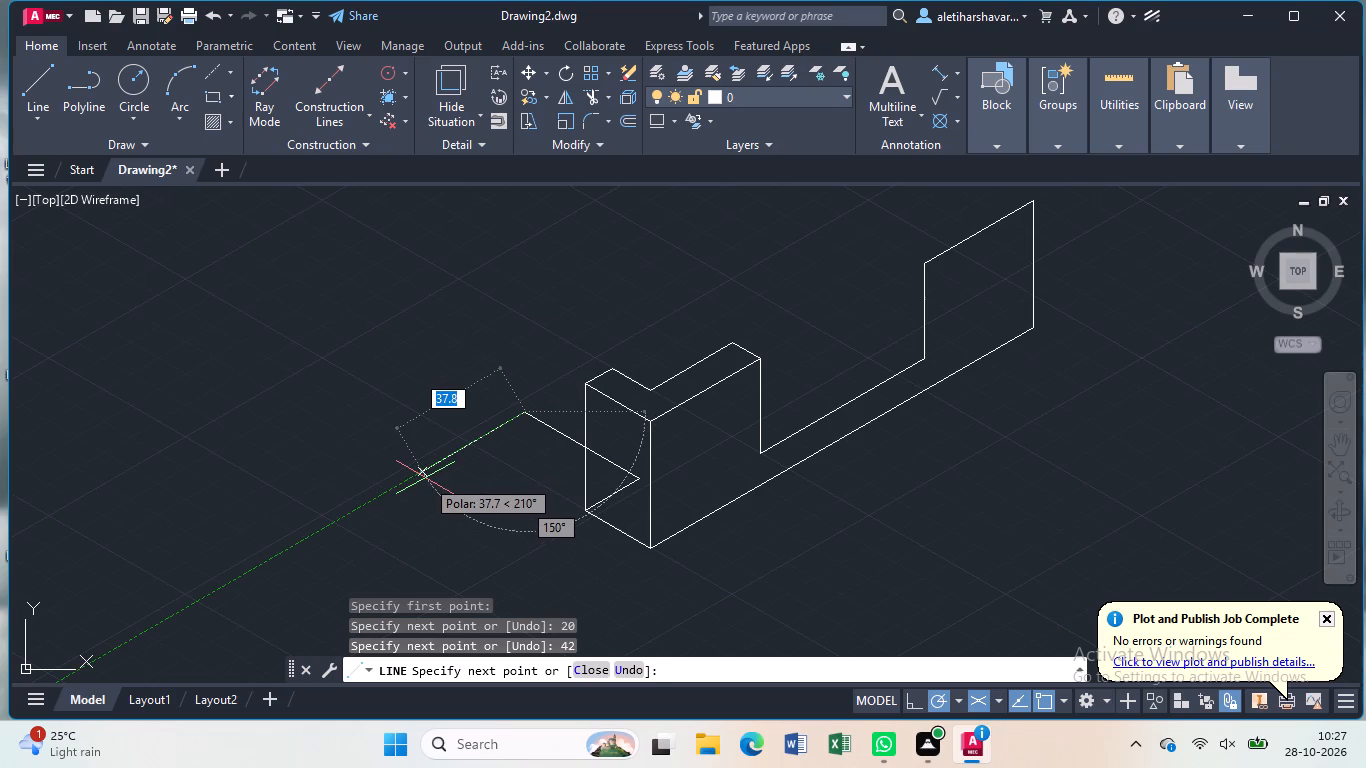
{"action": "key", "text": "2"}
{"action": "key", "text": "0"}
{"action": "key", "text": "Return"}
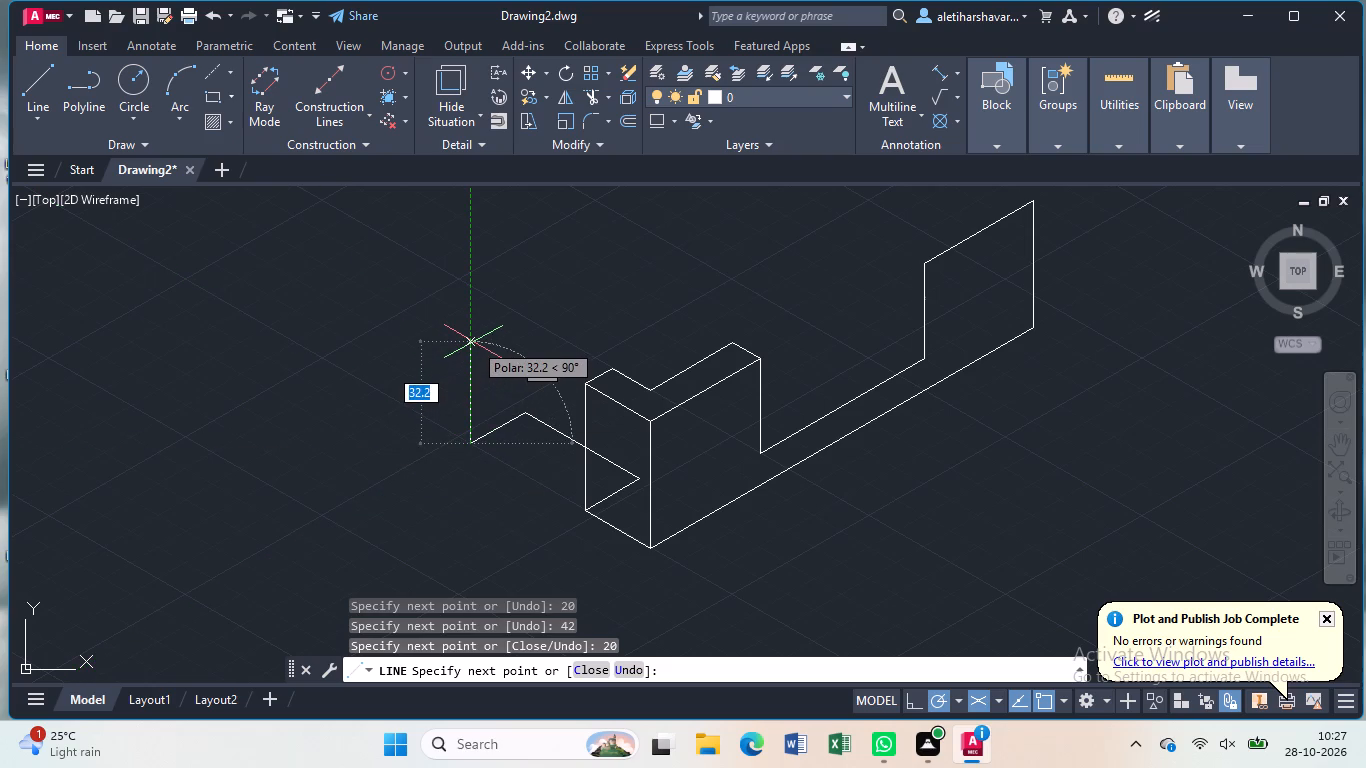
Continue with the second end face: 40 mm straight up, 24 mm at 150°, 40 mm straight down, and back to its start corner.
{"action": "key", "text": "4"}
{"action": "key", "text": "0"}
{"action": "key", "text": "Return"}
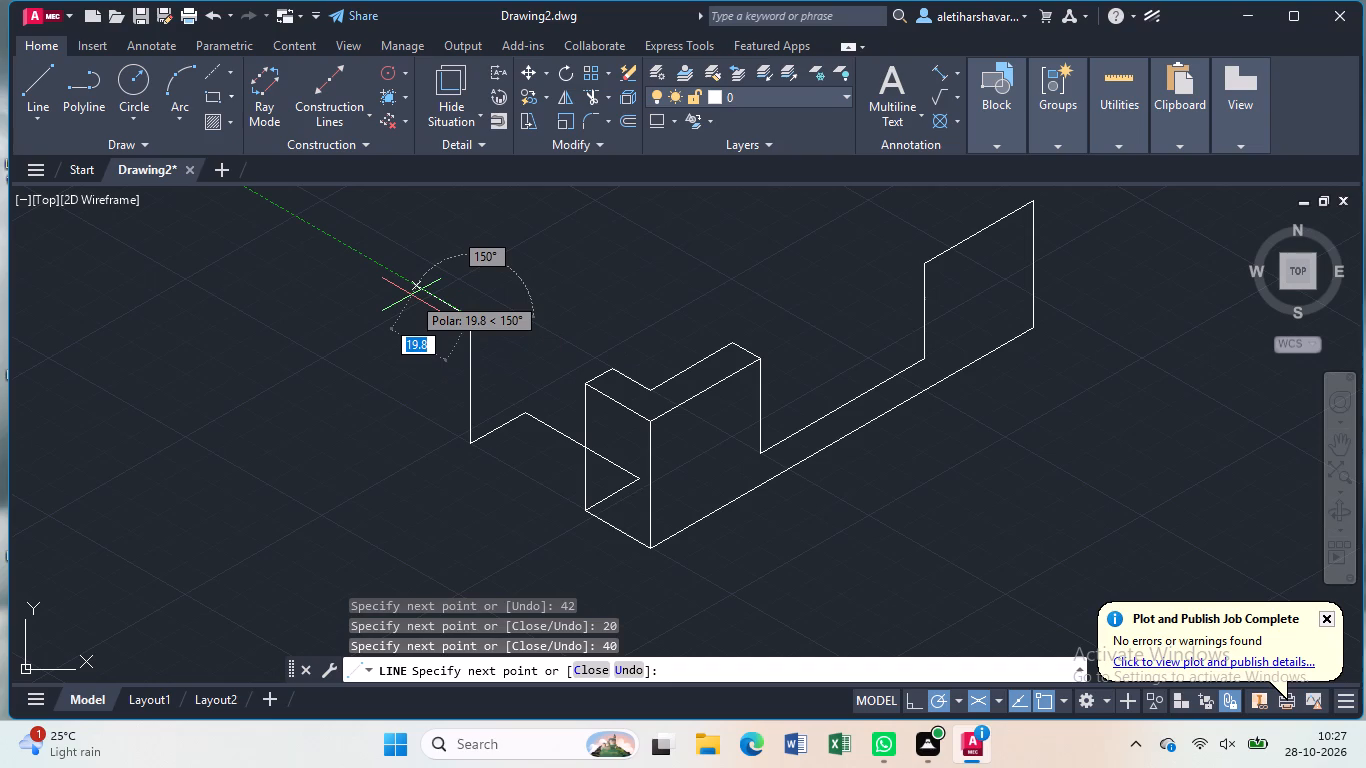
{"action": "type", "text": "24"}
{"action": "key", "text": "Return"}
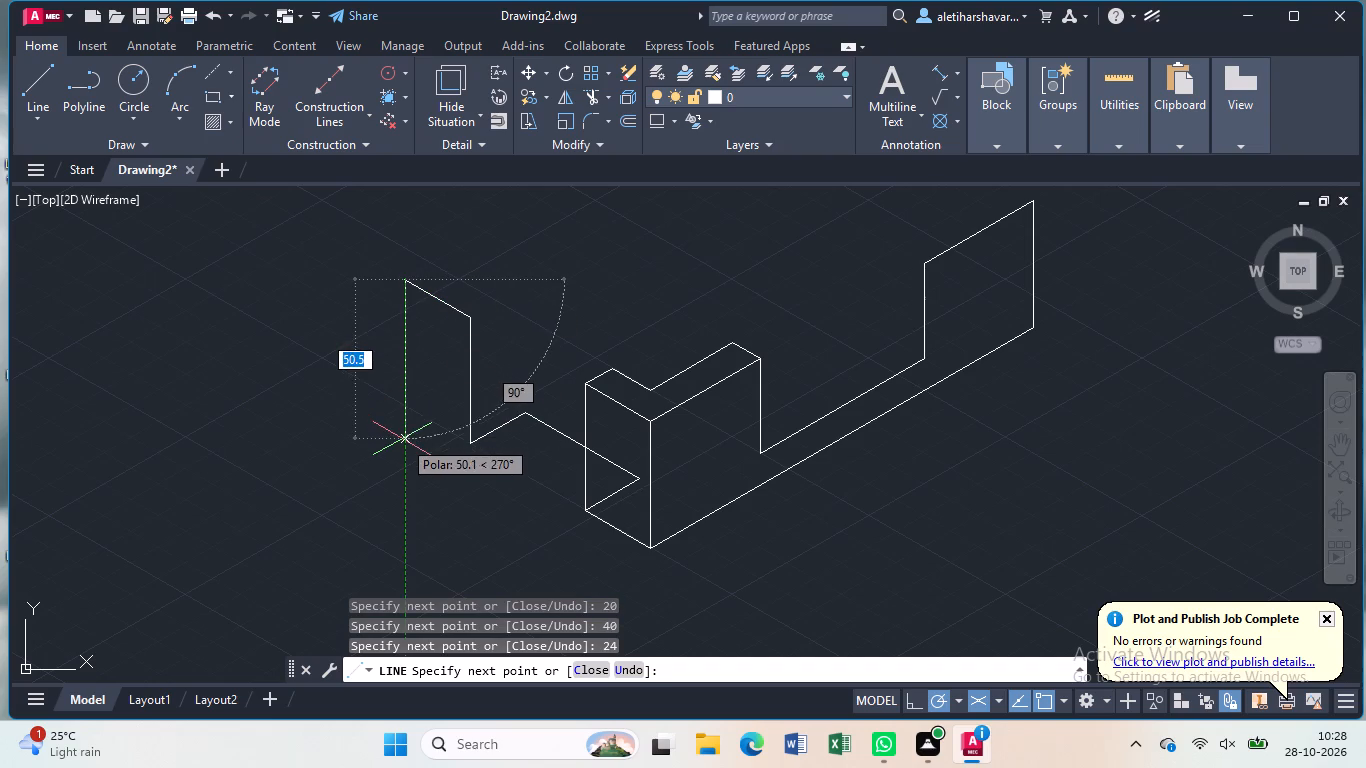
{"action": "type", "text": "40"}
{"action": "key", "text": "Return"}
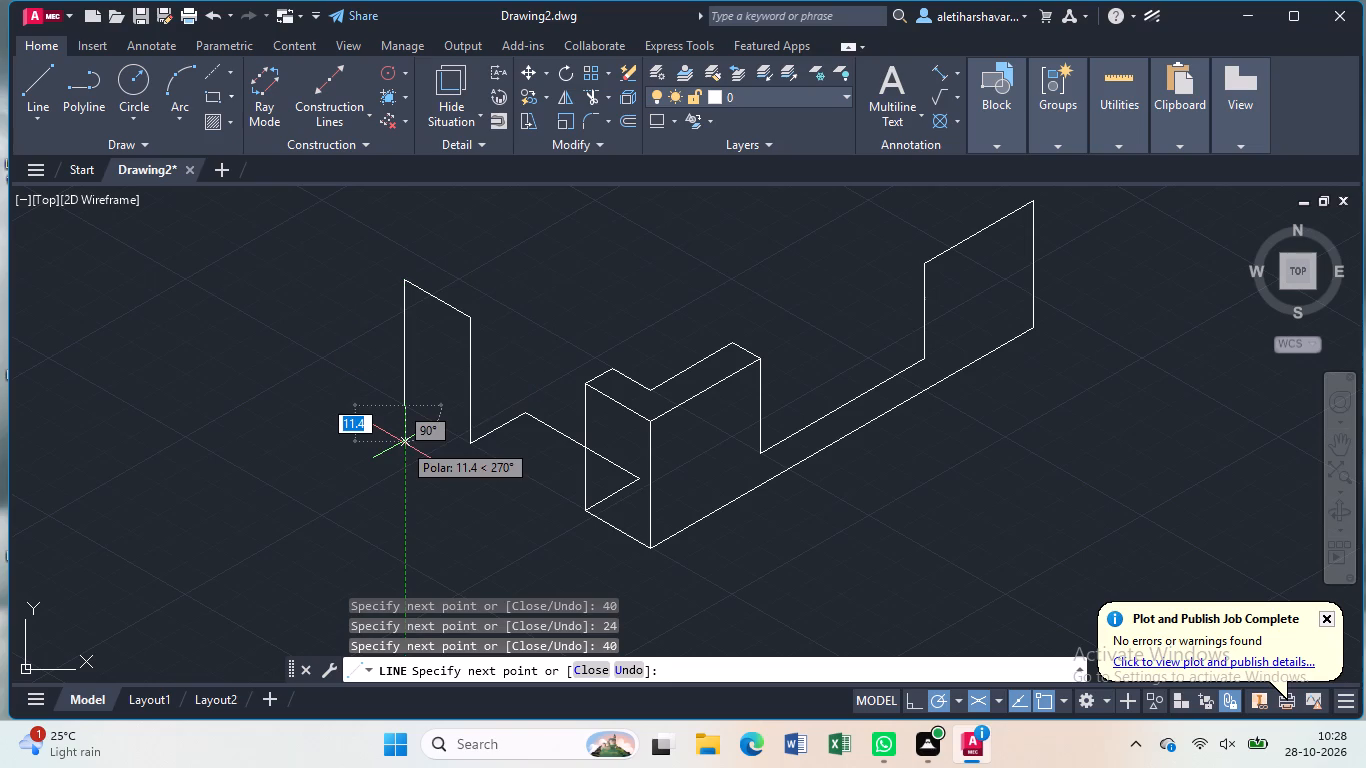
{"action": "left_click", "coordinate": [469, 443]}
{"action": "key", "text": "Escape"}
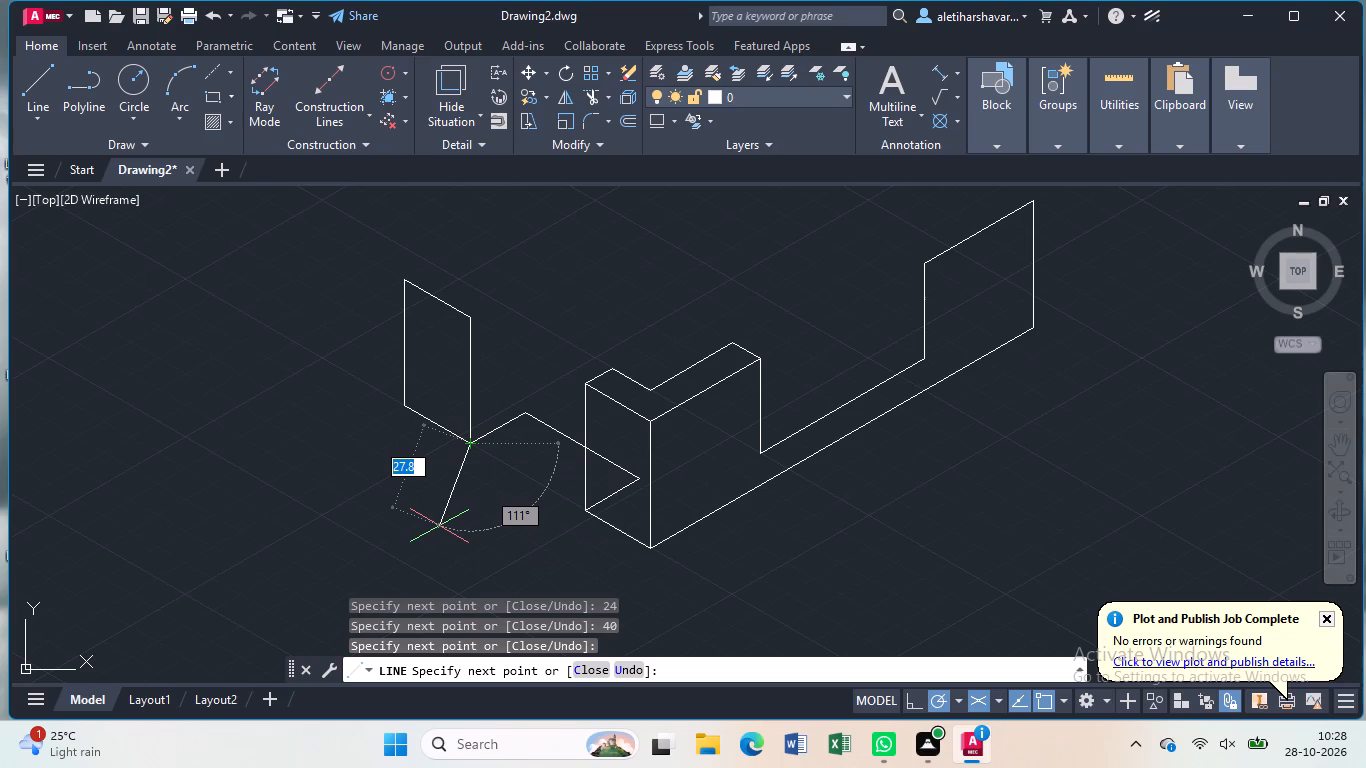
From the second end face's far upper corner, draw a 40 mm line at 30°.
{"action": "key", "text": "l"}
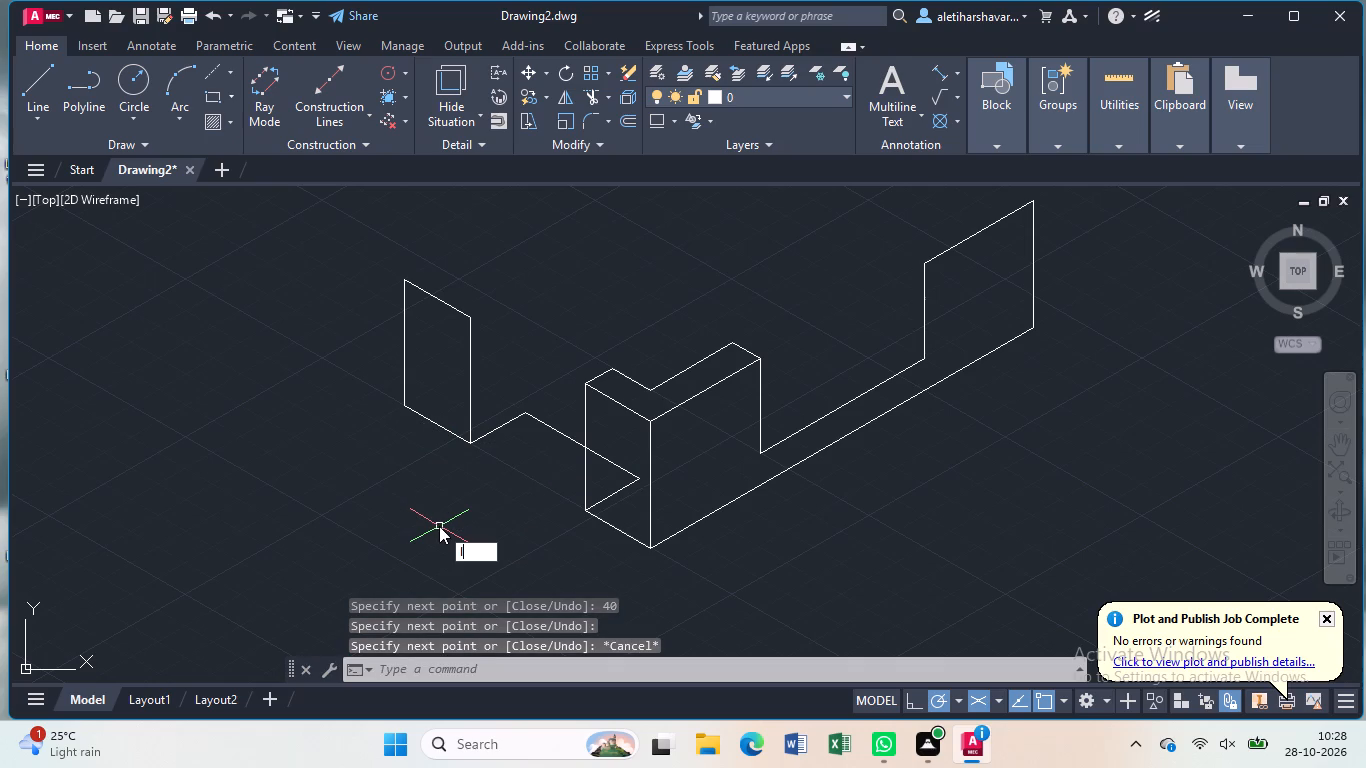
{"action": "key", "text": "Return"}
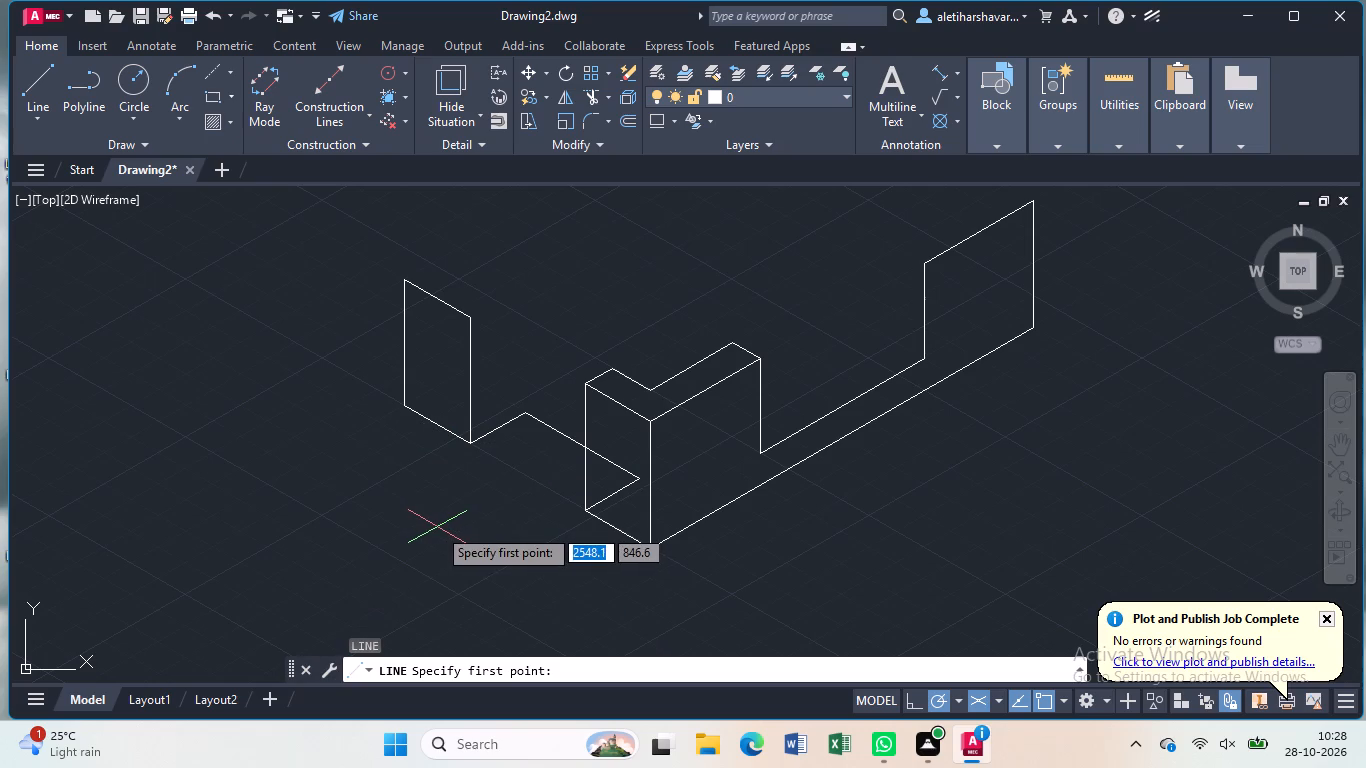
{"action": "left_click", "coordinate": [404, 277]}
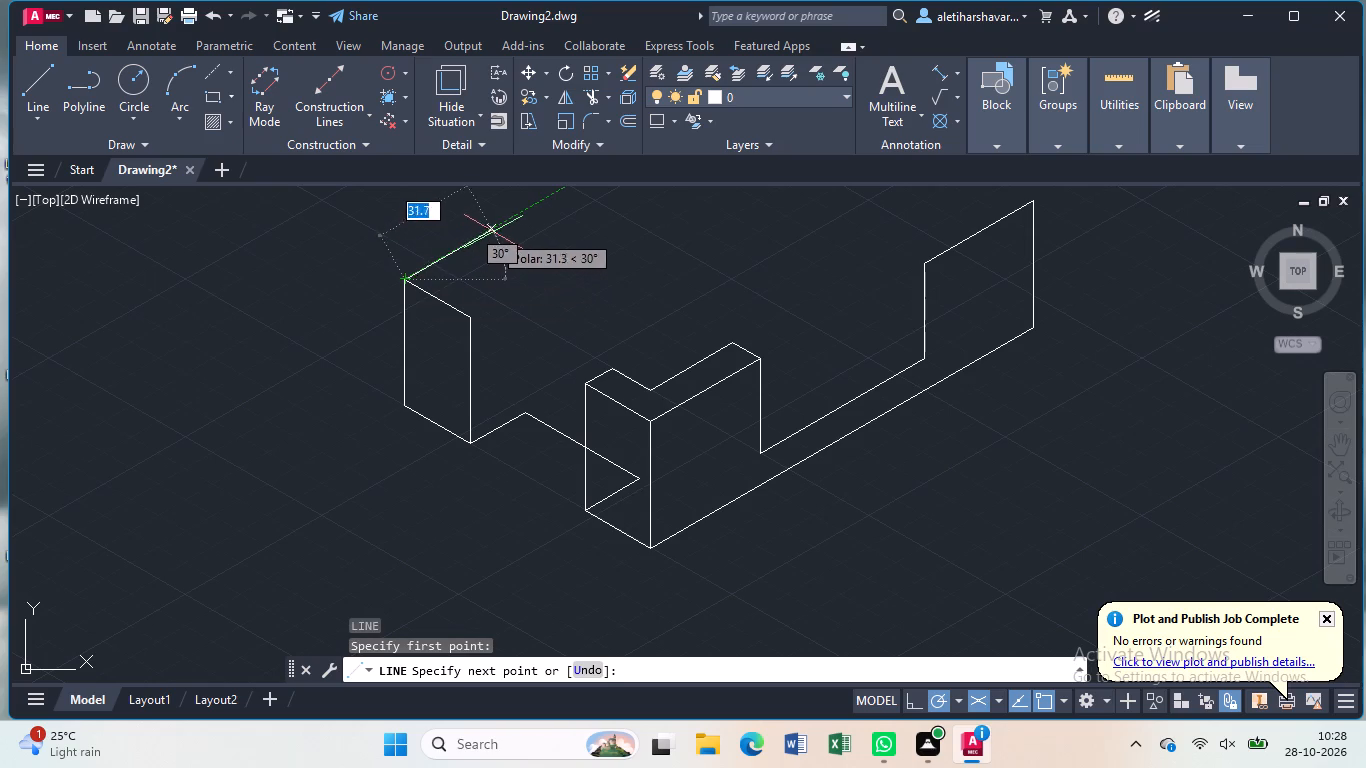
{"action": "type", "text": "40"}
{"action": "key", "text": "Return"}
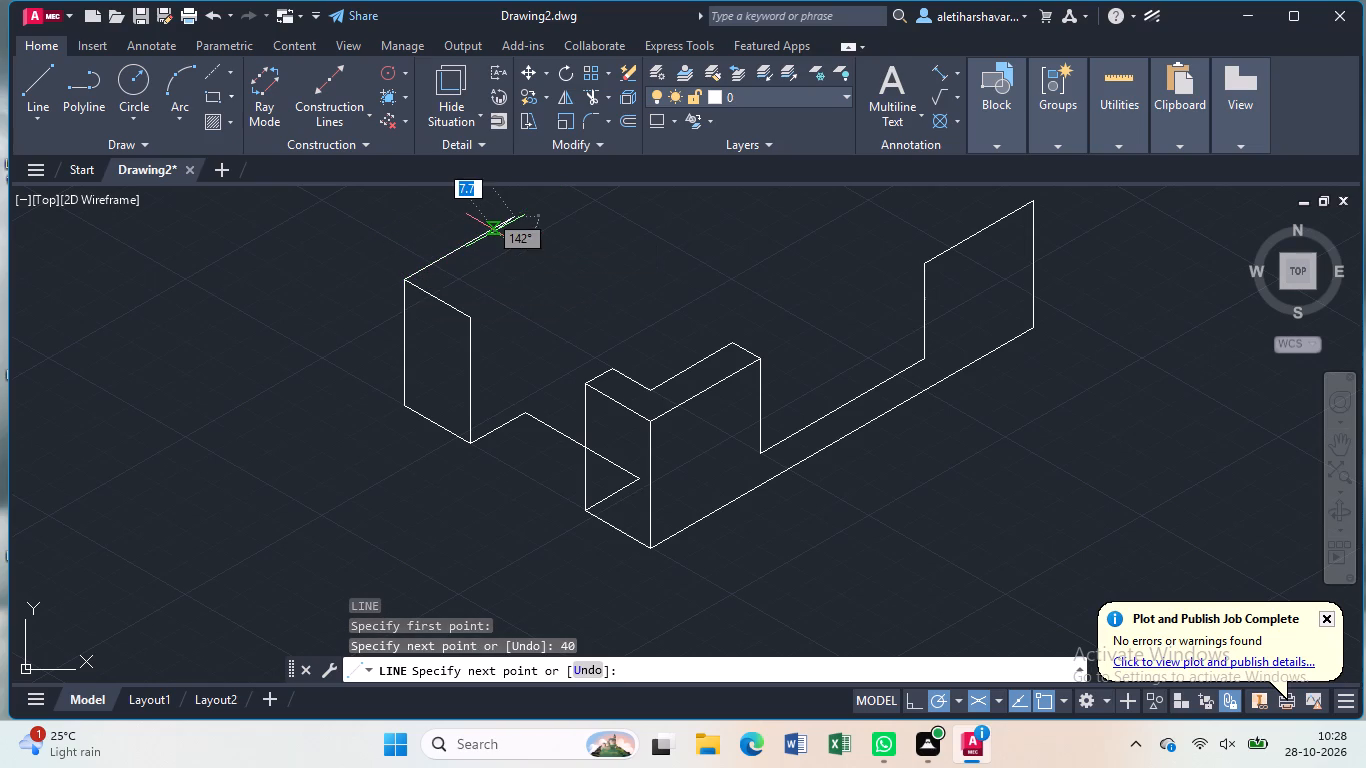
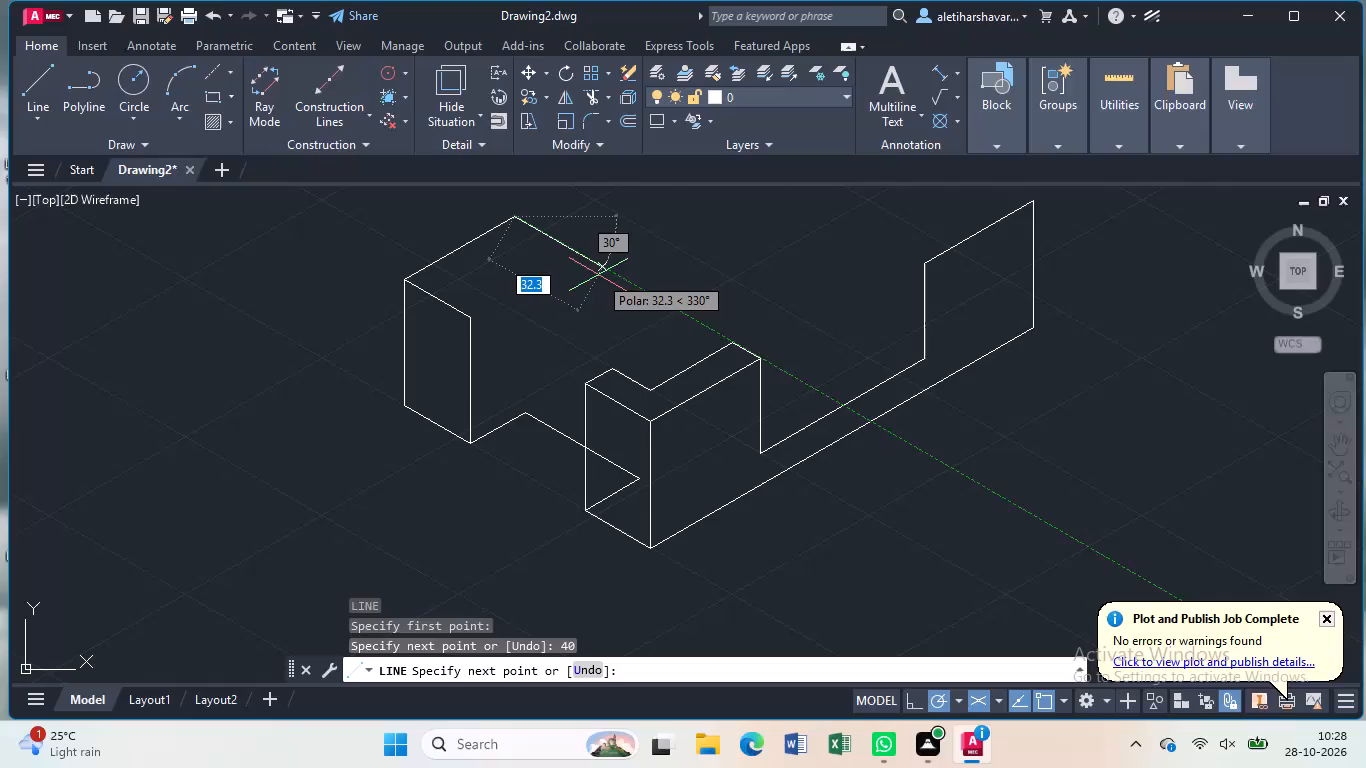
Continue the top outline with 10 mm at 330°, 30 mm at 210° and 14 mm at 330°, closing it at the end face's near upper corner.
{"action": "type", "text": "10"}
{"action": "key", "text": "Return"}
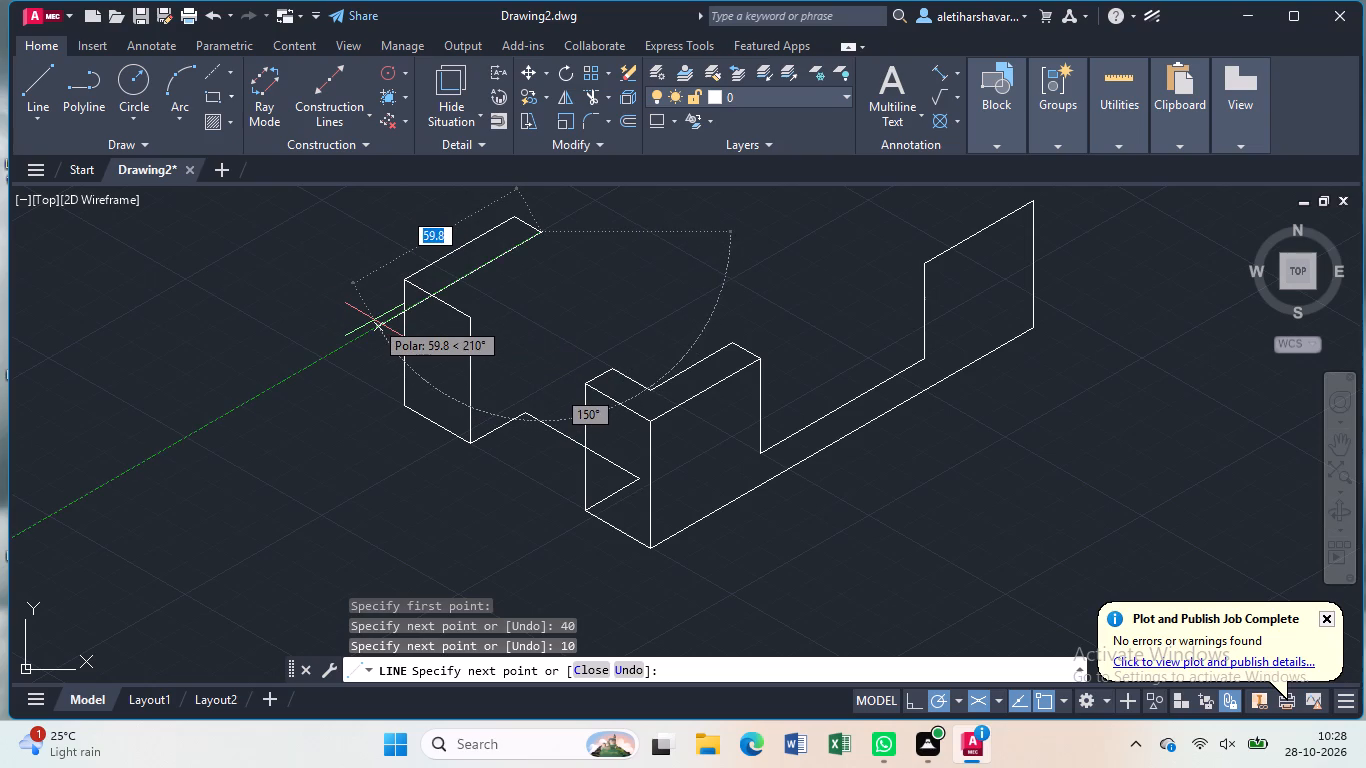
{"action": "type", "text": "30"}
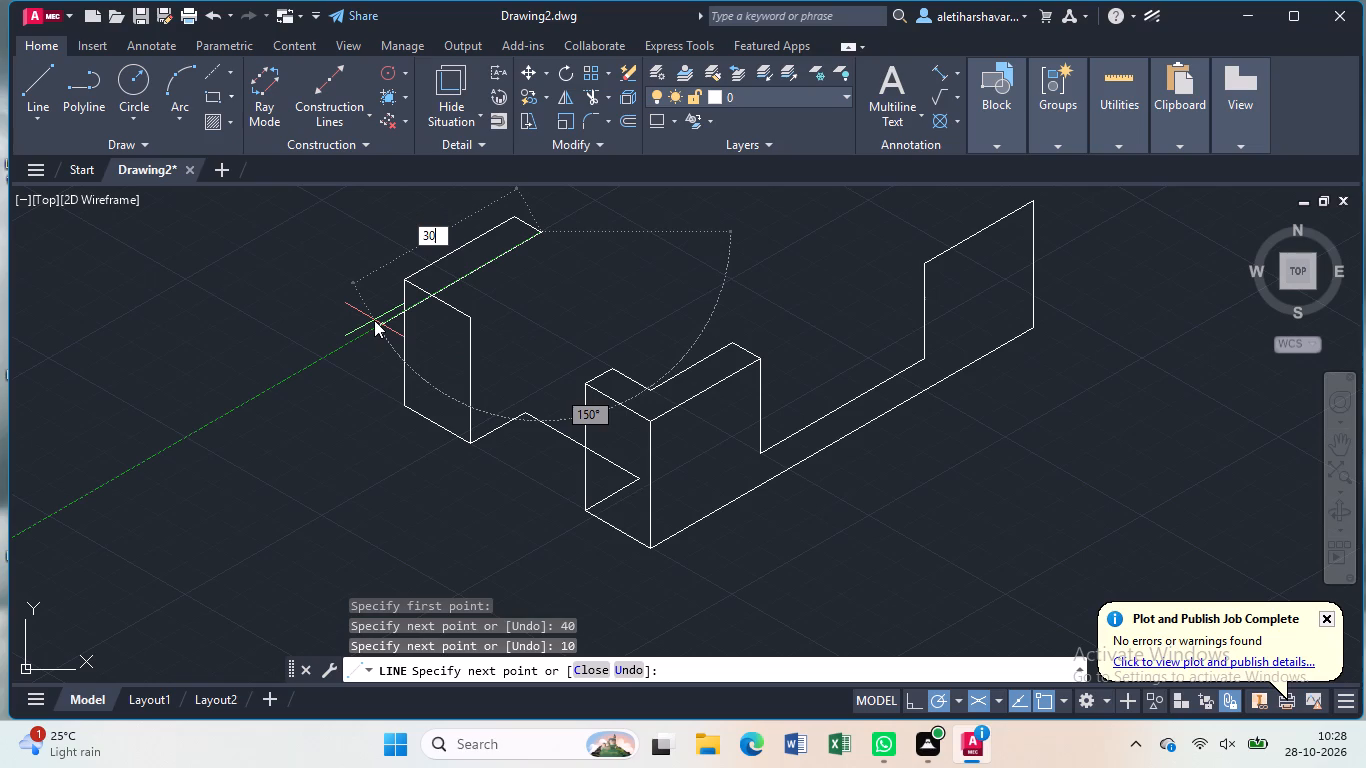
{"action": "key", "text": "Return"}
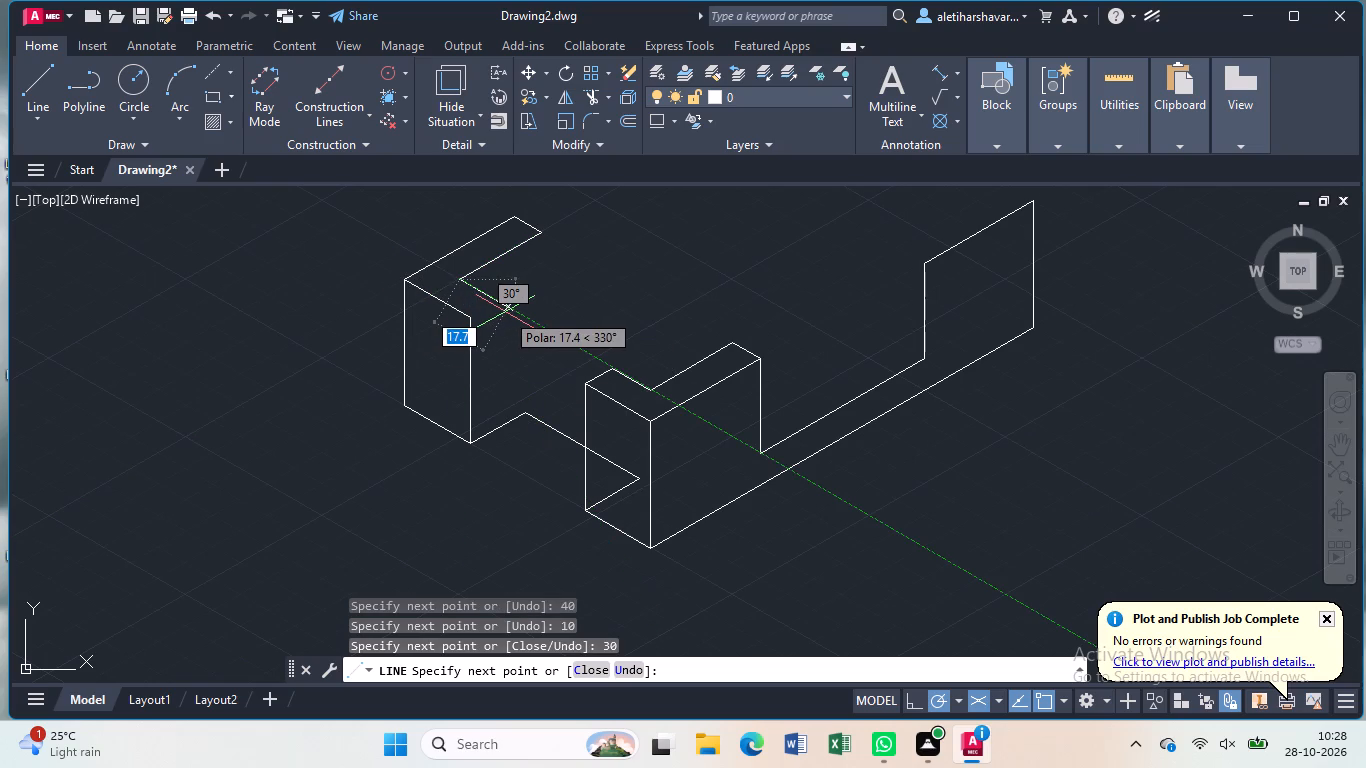
{"action": "type", "text": "14"}
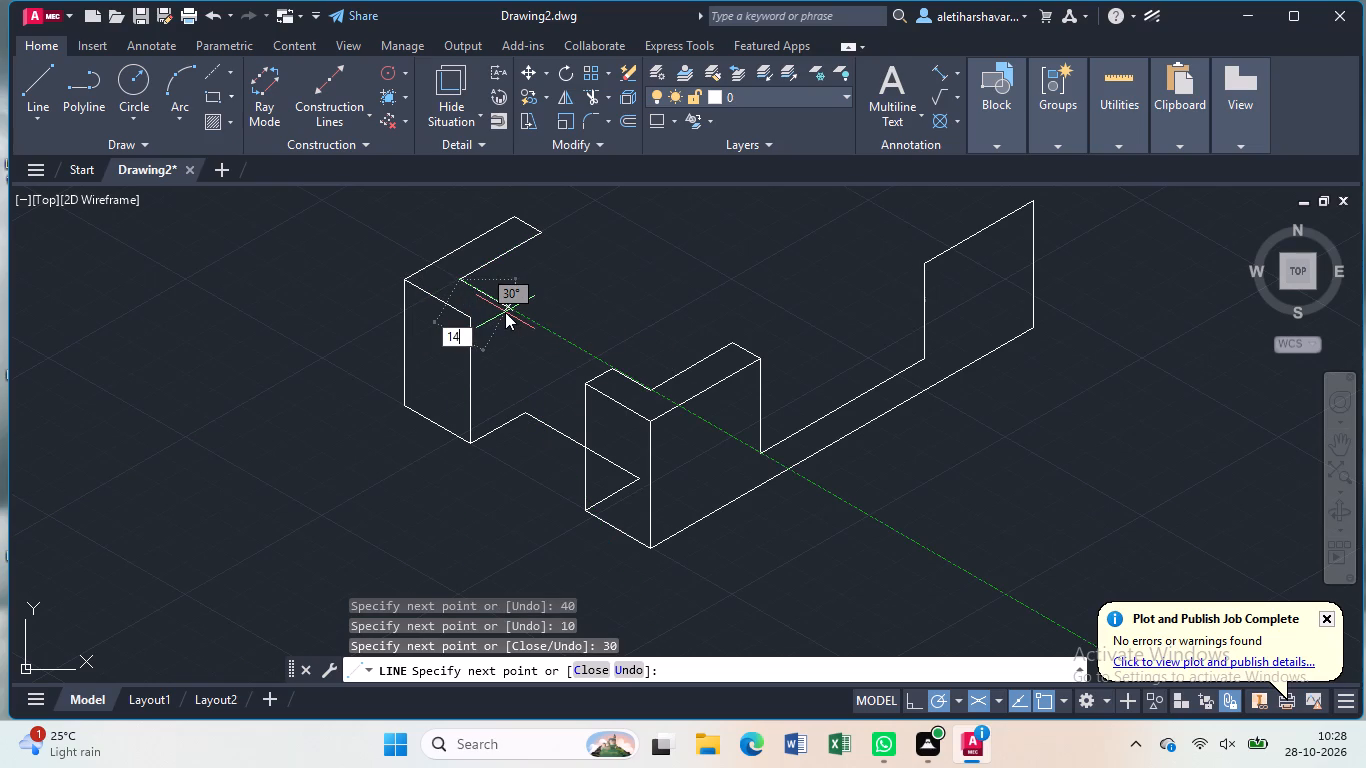
{"action": "key", "text": "Return"}
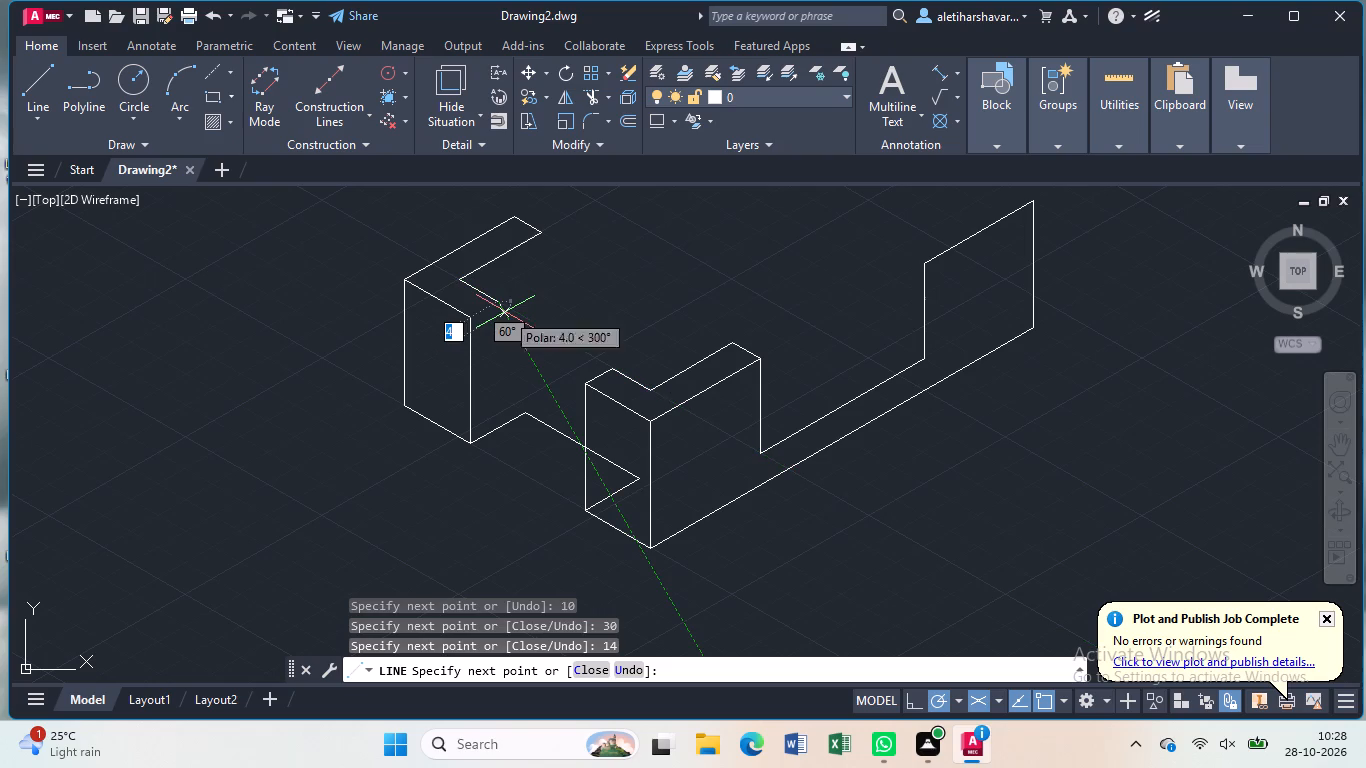
{"action": "left_click", "coordinate": [465, 317]}
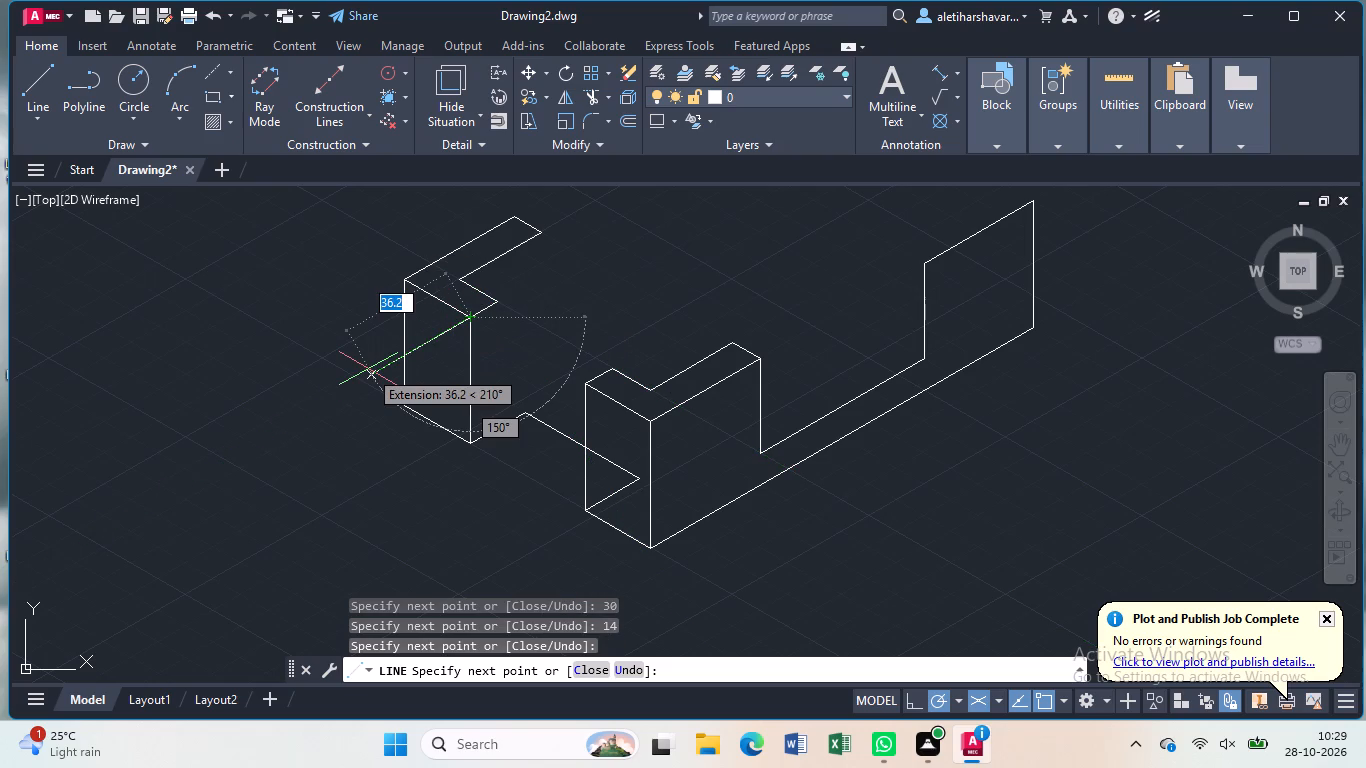
{"action": "key", "text": "Escape"}
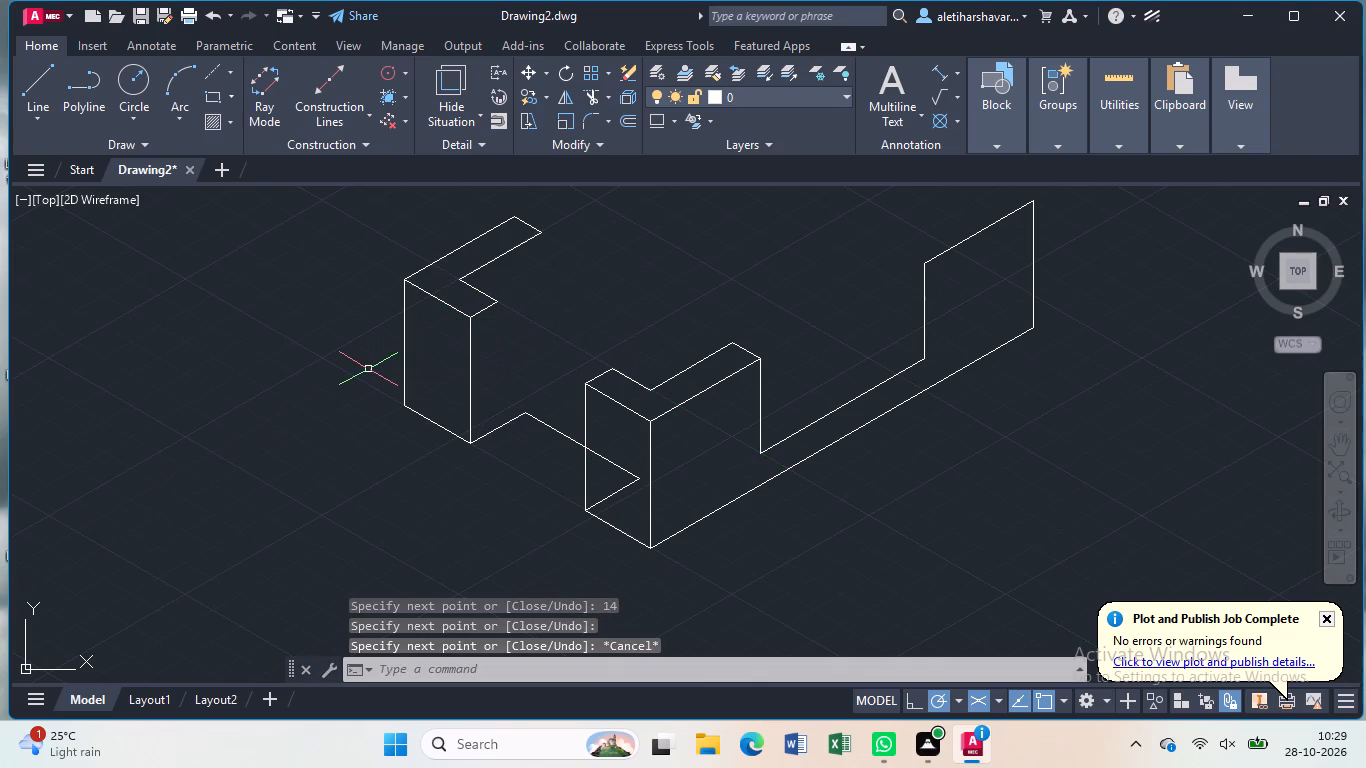
From the L-shaped top's outer tip beside the end face, draw 30 mm down, 10 mm at 30°, and down to the 20 mm bottom edge's far end.
{"action": "key", "text": "l"}
{"action": "key", "text": "Return"}
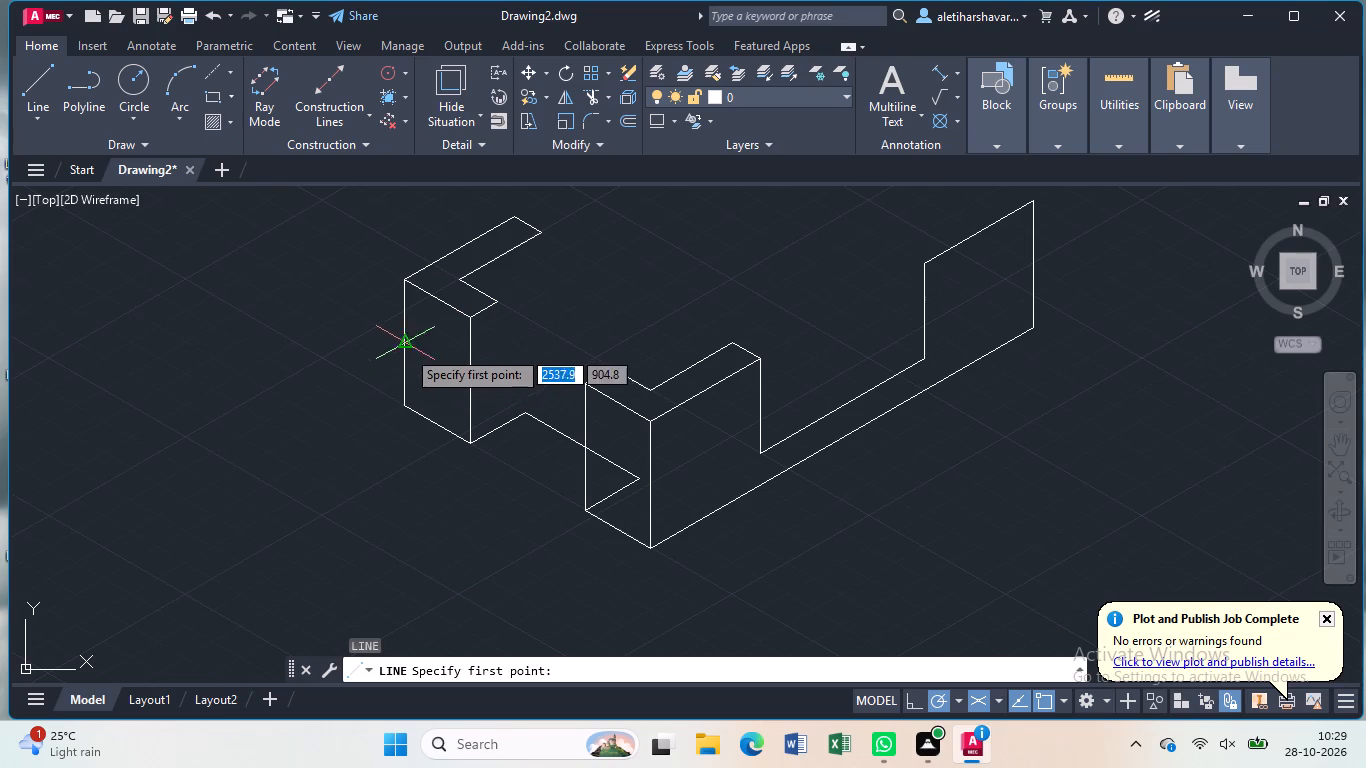
{"action": "left_click", "coordinate": [499, 307]}
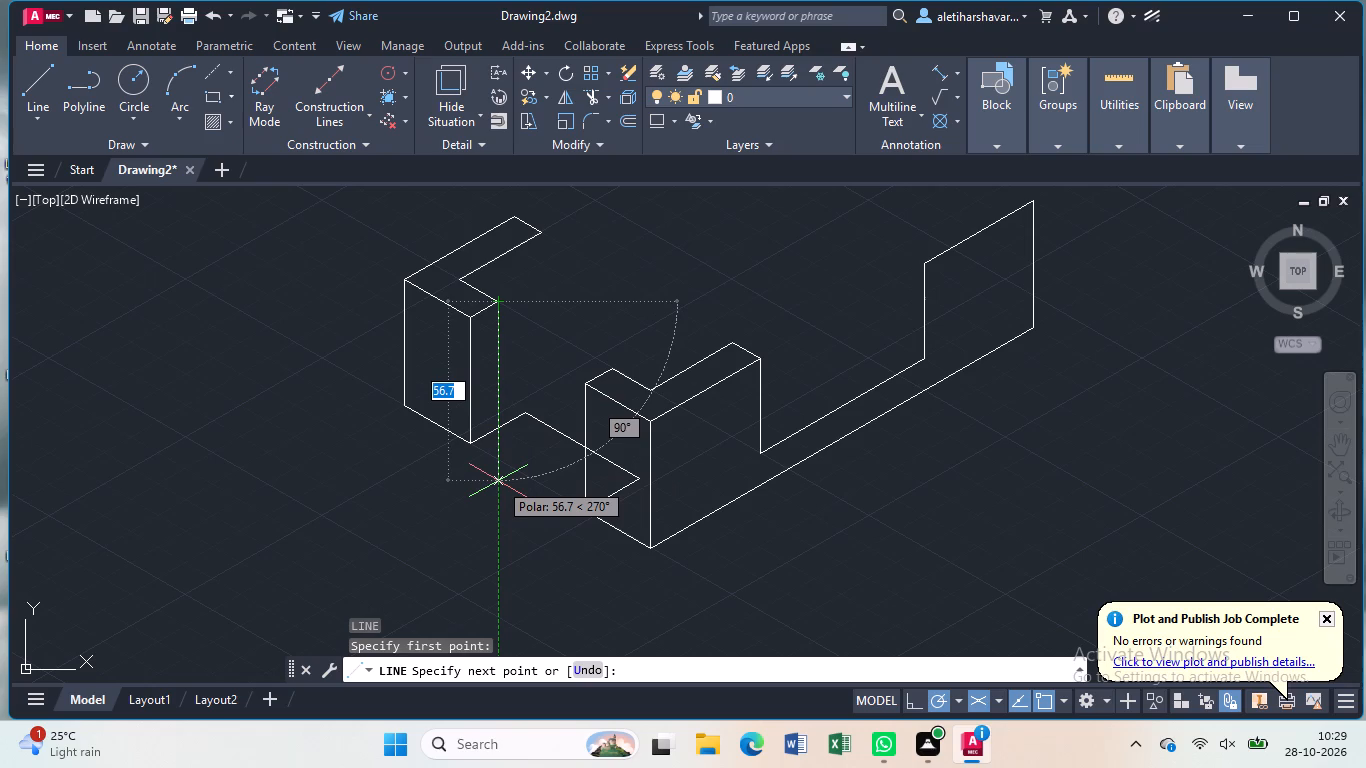
{"action": "key", "text": "3"}
{"action": "key", "text": "0"}
{"action": "key", "text": "Return"}
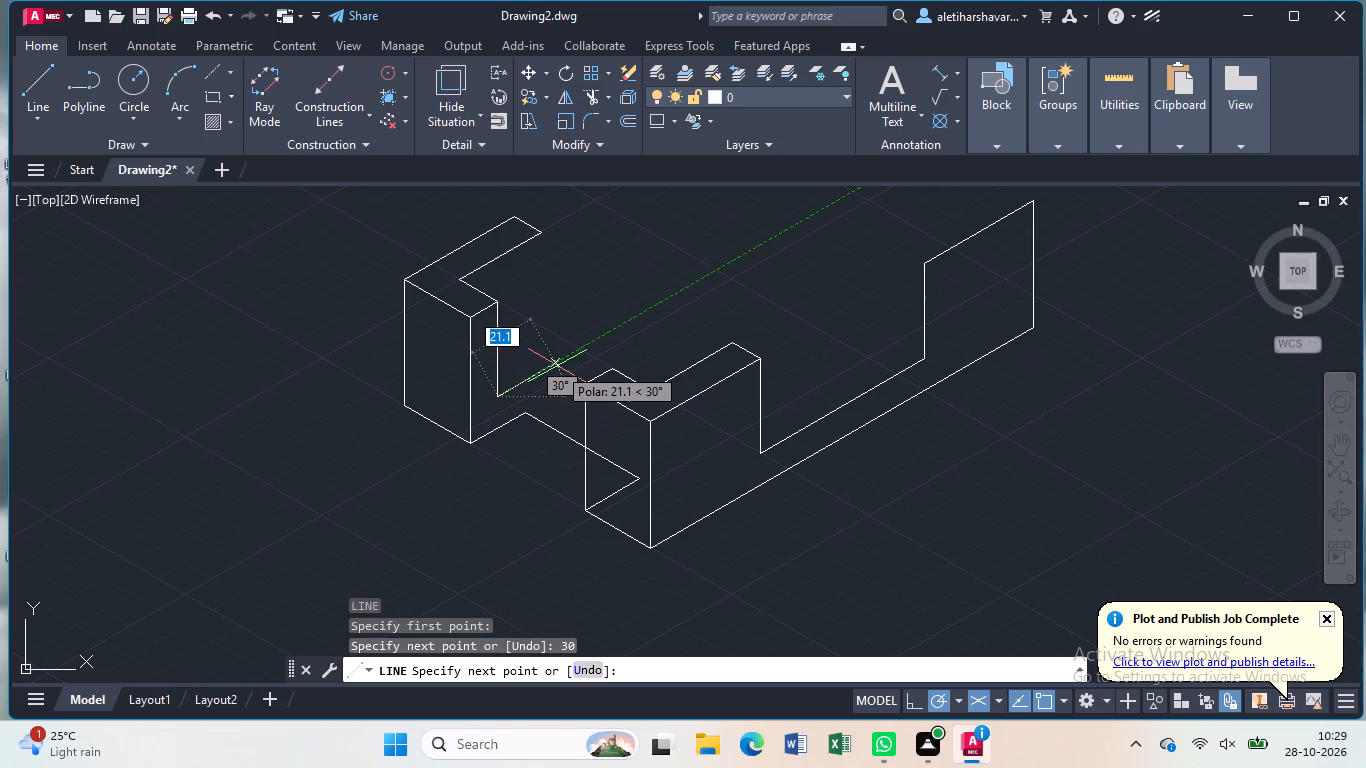
{"action": "key", "text": "1"}
{"action": "key", "text": "0"}
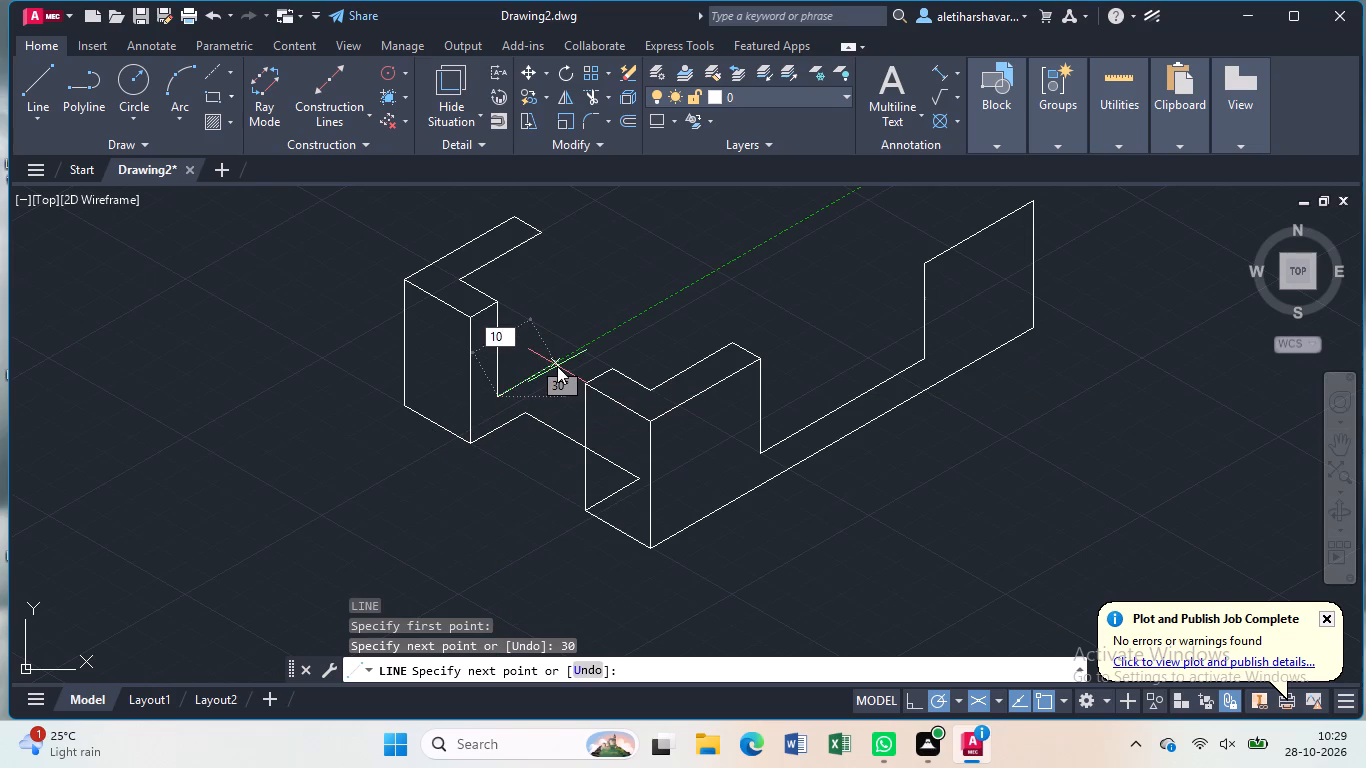
{"action": "key", "text": "Return"}
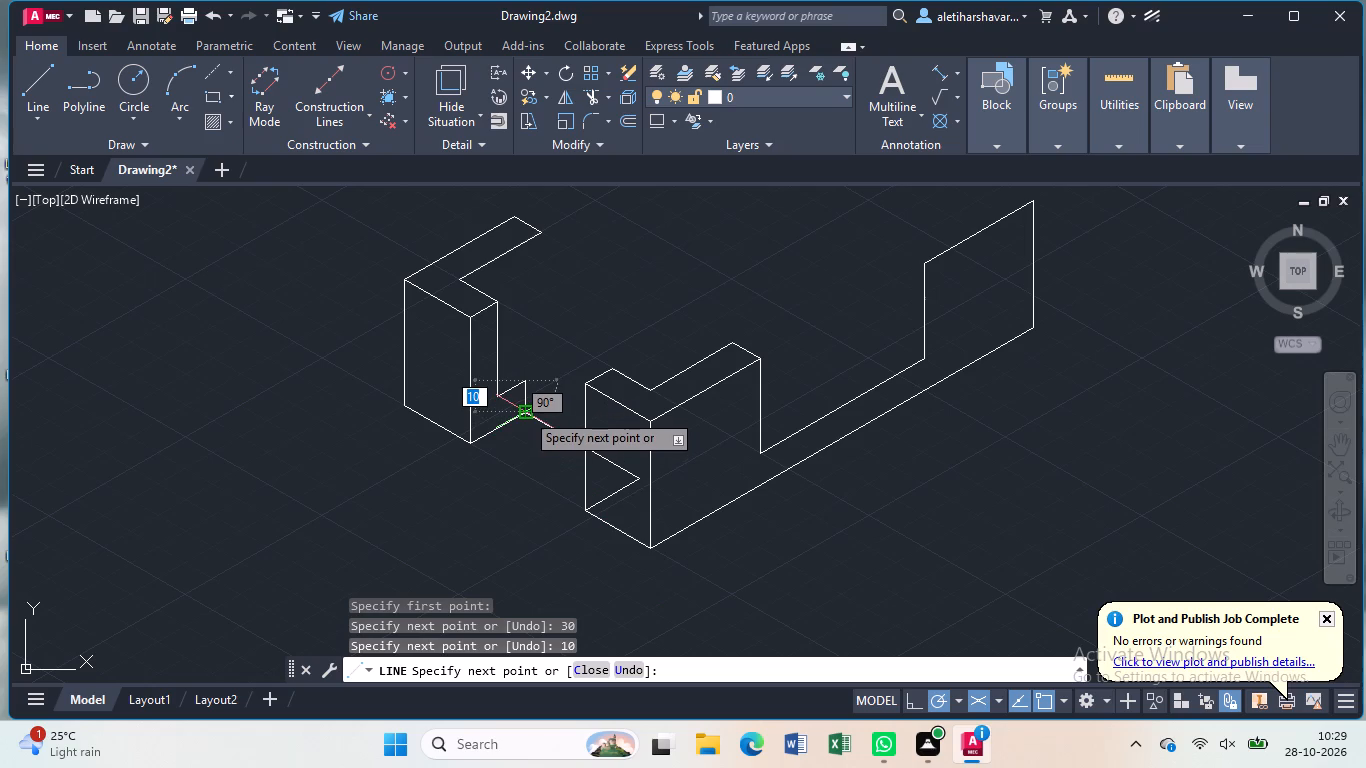
{"action": "left_click", "coordinate": [525, 411]}
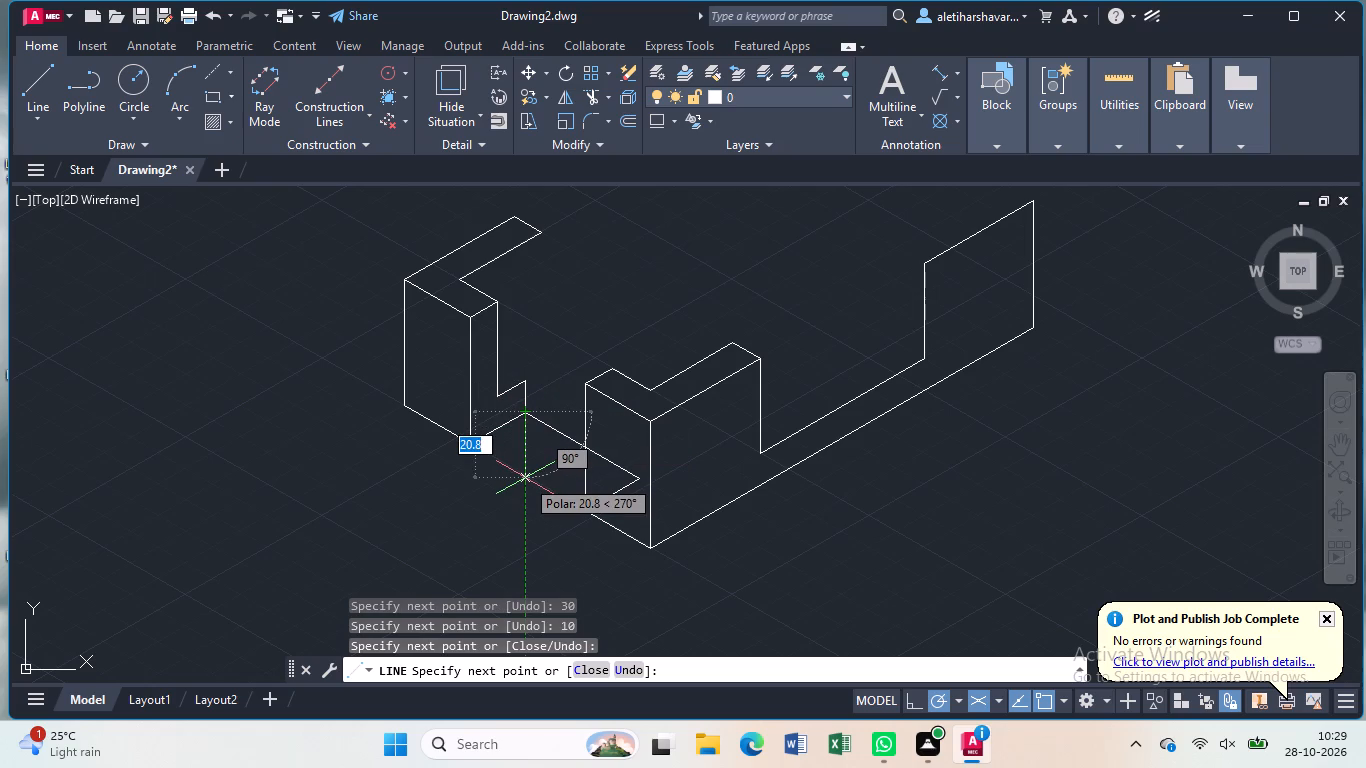
{"action": "key", "text": "Escape"}
From the upper corner of the low step, draw a line parallel to the 42 mm bottom edge, running behind the front block.
{"action": "key", "text": "l"}
{"action": "key", "text": "Return"}
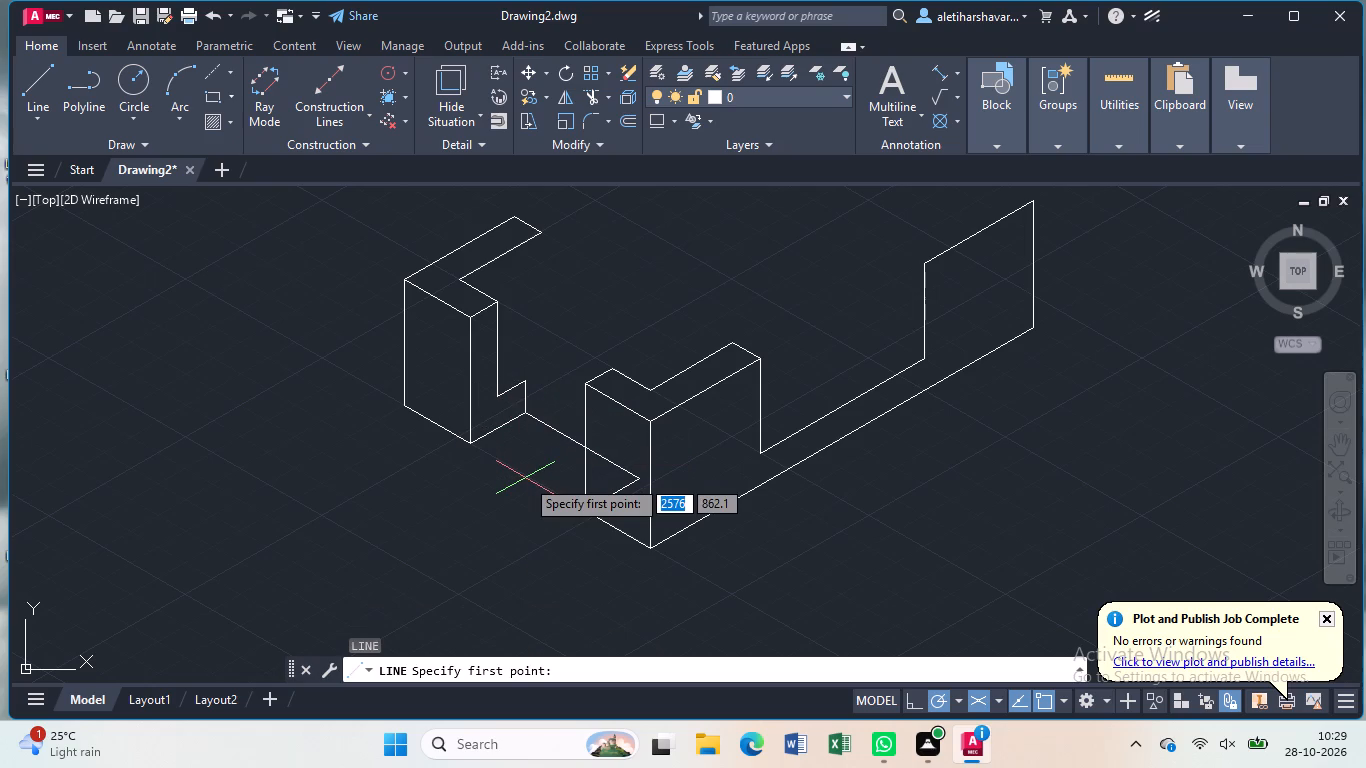
{"action": "left_click", "coordinate": [526, 378]}
{"action": "left_click", "coordinate": [610, 425]}
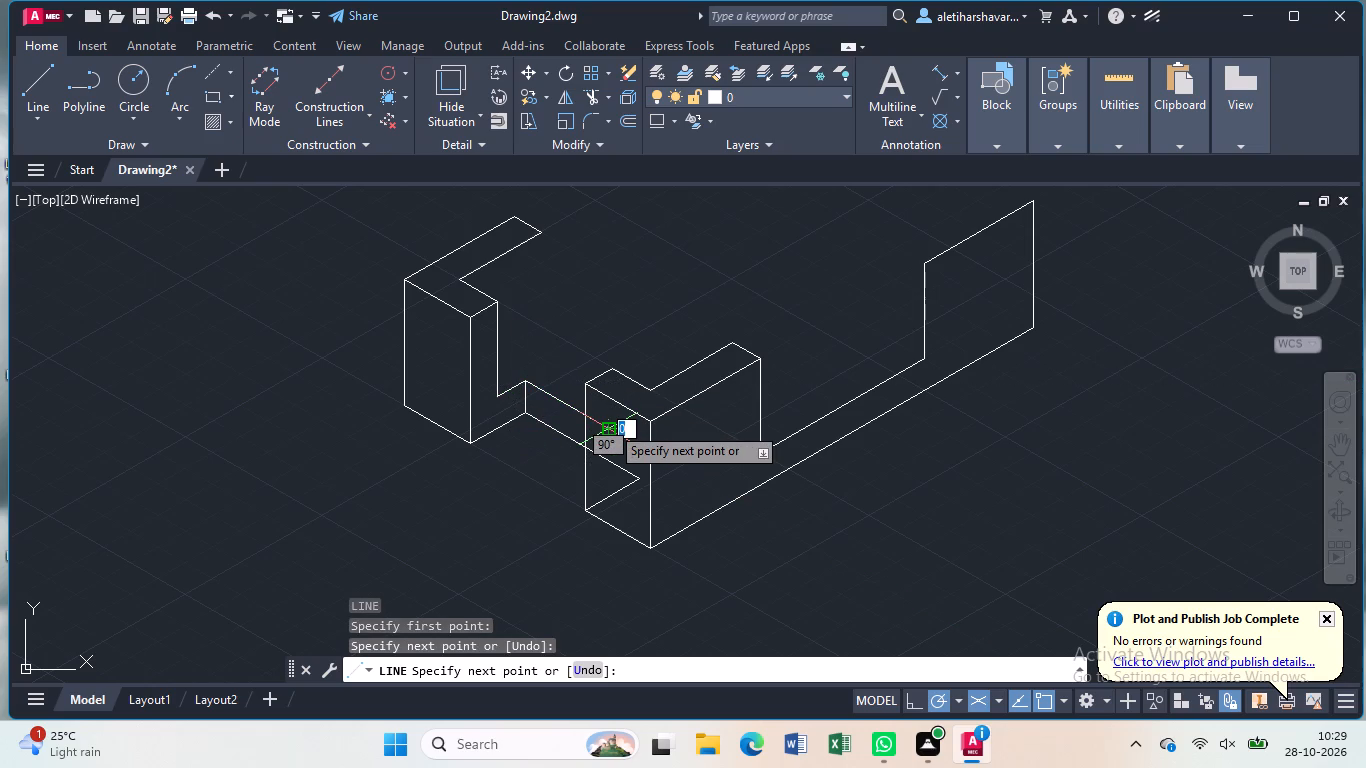
{"action": "key", "text": "Escape"}
Trim away the three line portions that show through the front block's end face.
{"action": "type", "text": "tr"}
{"action": "key", "text": "Return"}
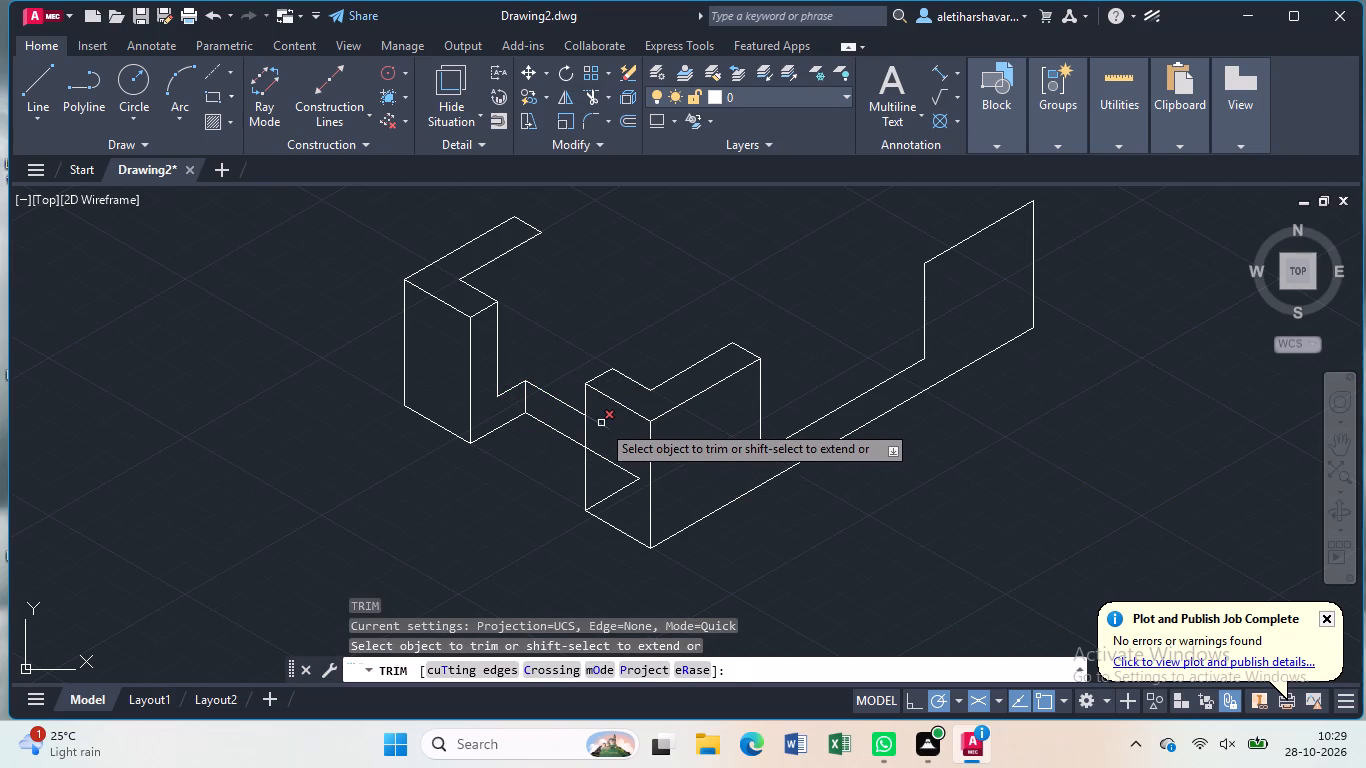
{"action": "left_click", "coordinate": [601, 423]}
{"action": "left_click", "coordinate": [615, 463]}
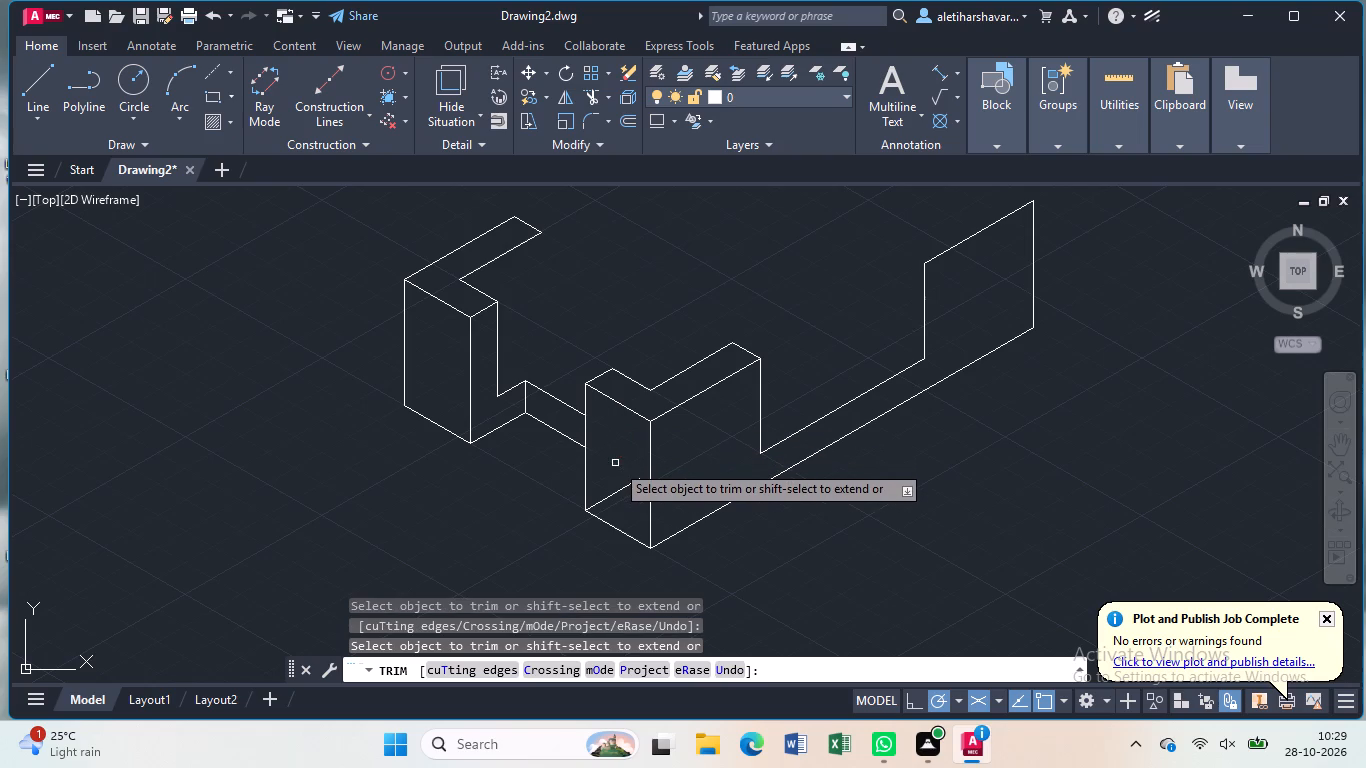
{"action": "left_click", "coordinate": [626, 488]}
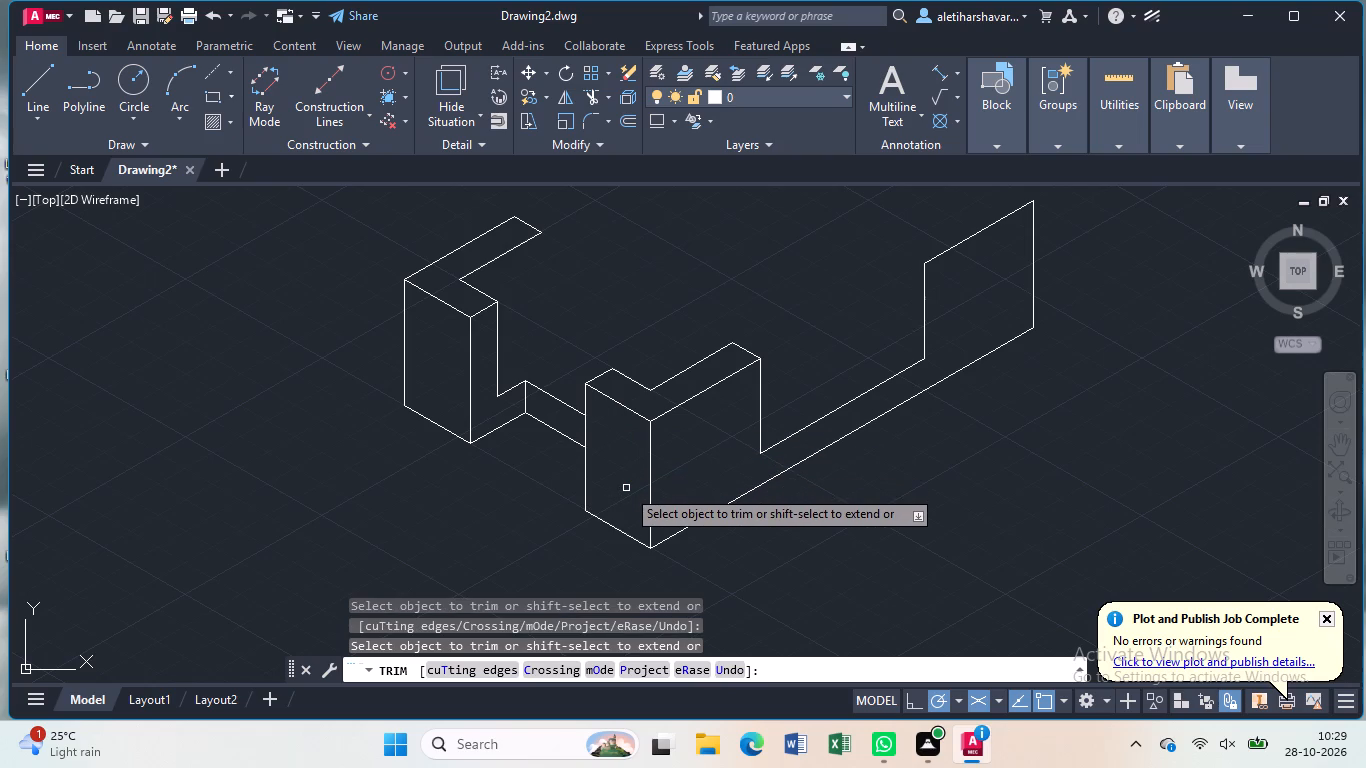
{"action": "key", "text": "Escape"}
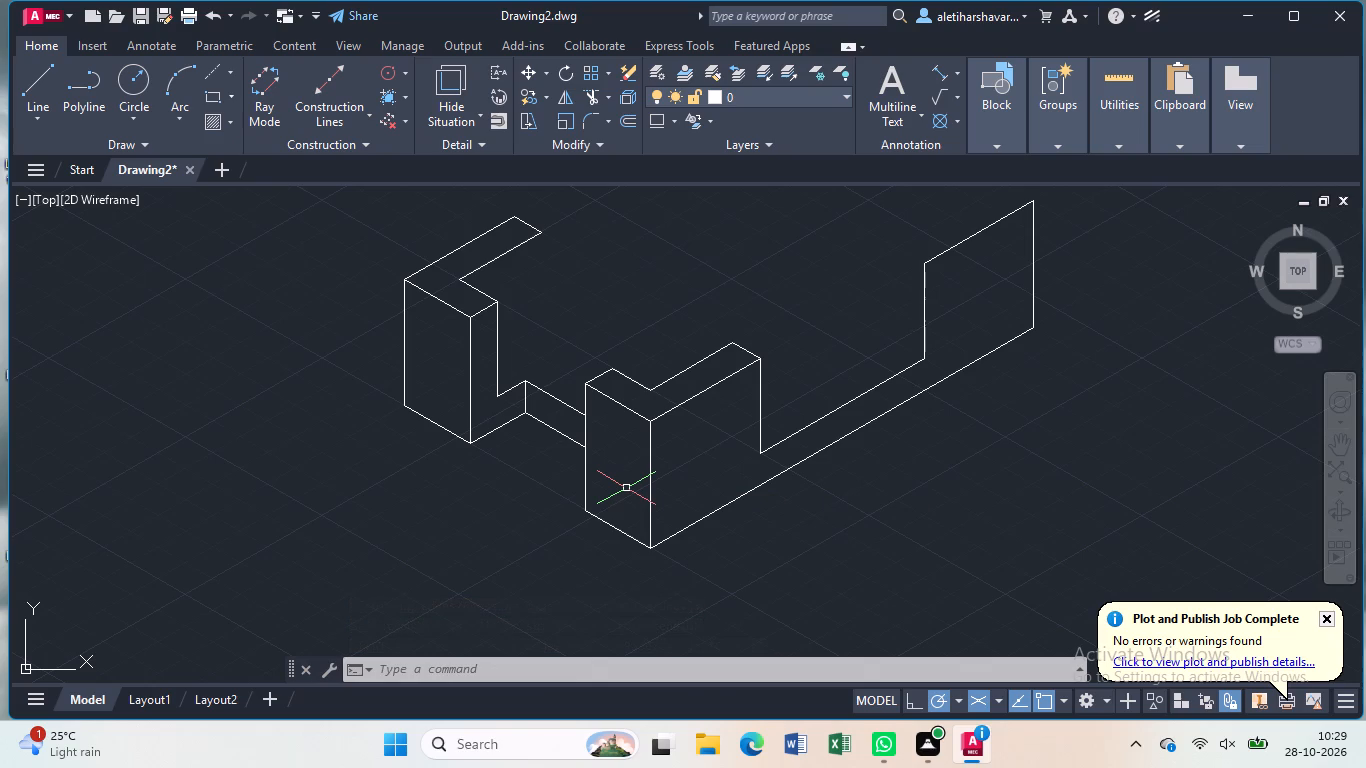
From the L-shaped top's far outer corner, draw 30 mm straight down and a line about 65 mm long at 210° past the second end face.
{"action": "key", "text": "l"}
{"action": "key", "text": "Return"}
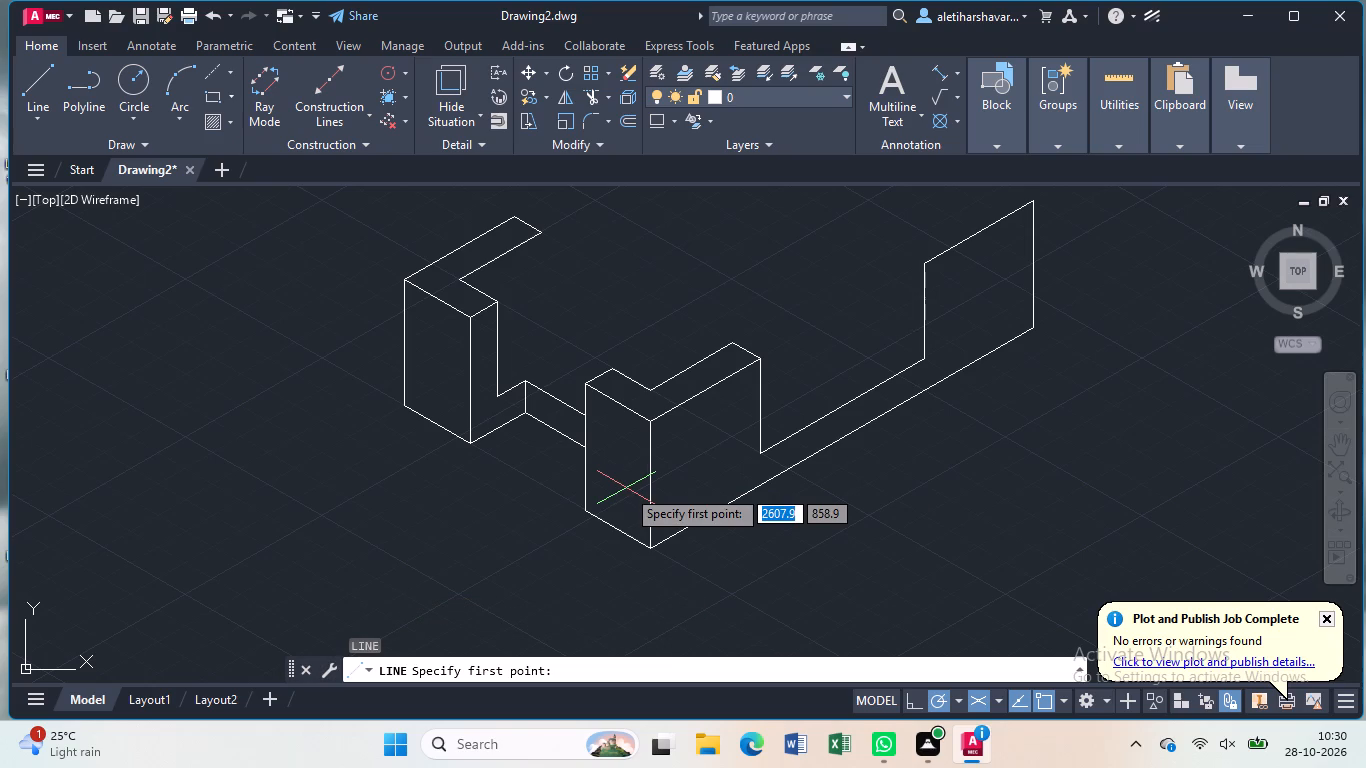
{"action": "left_click", "coordinate": [535, 233]}
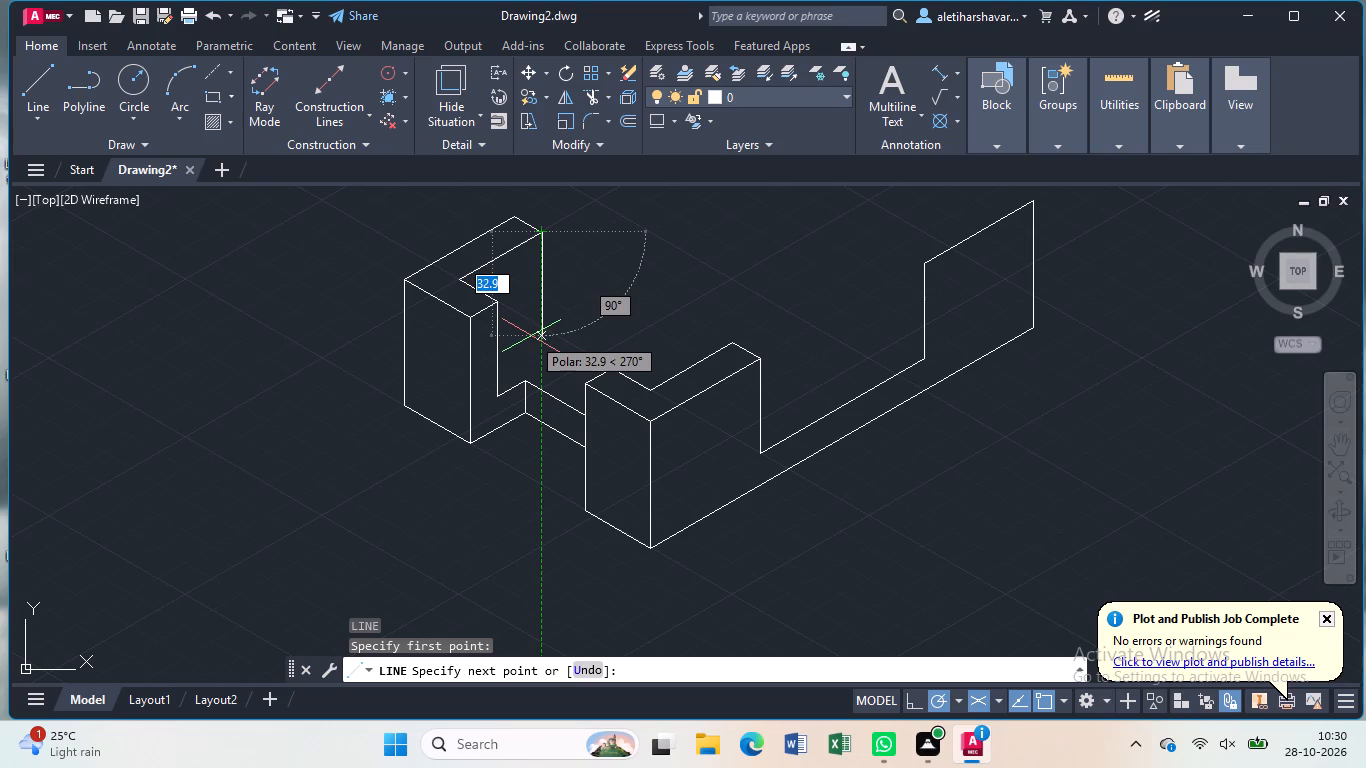
{"action": "key", "text": "3"}
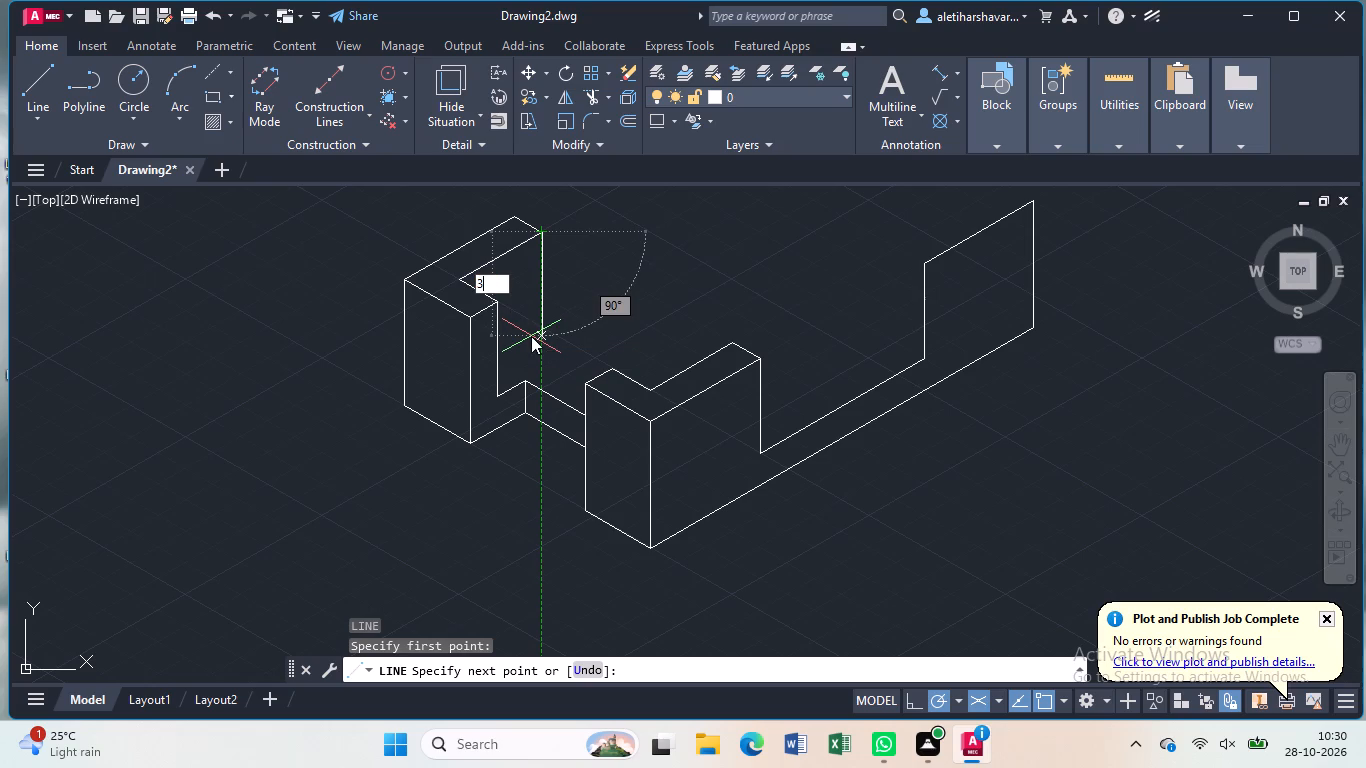
{"action": "key", "text": "0"}
{"action": "key", "text": "Return"}
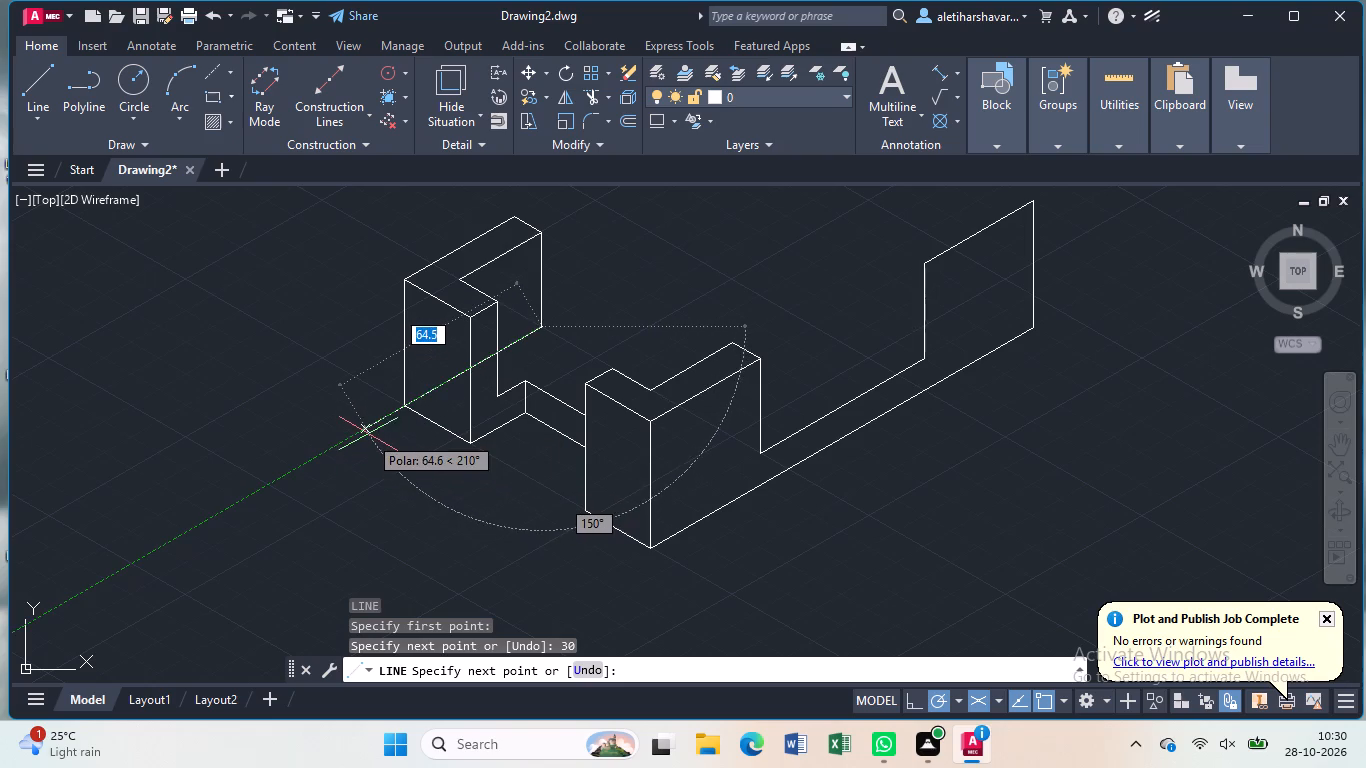
{"action": "left_click", "coordinate": [367, 431]}
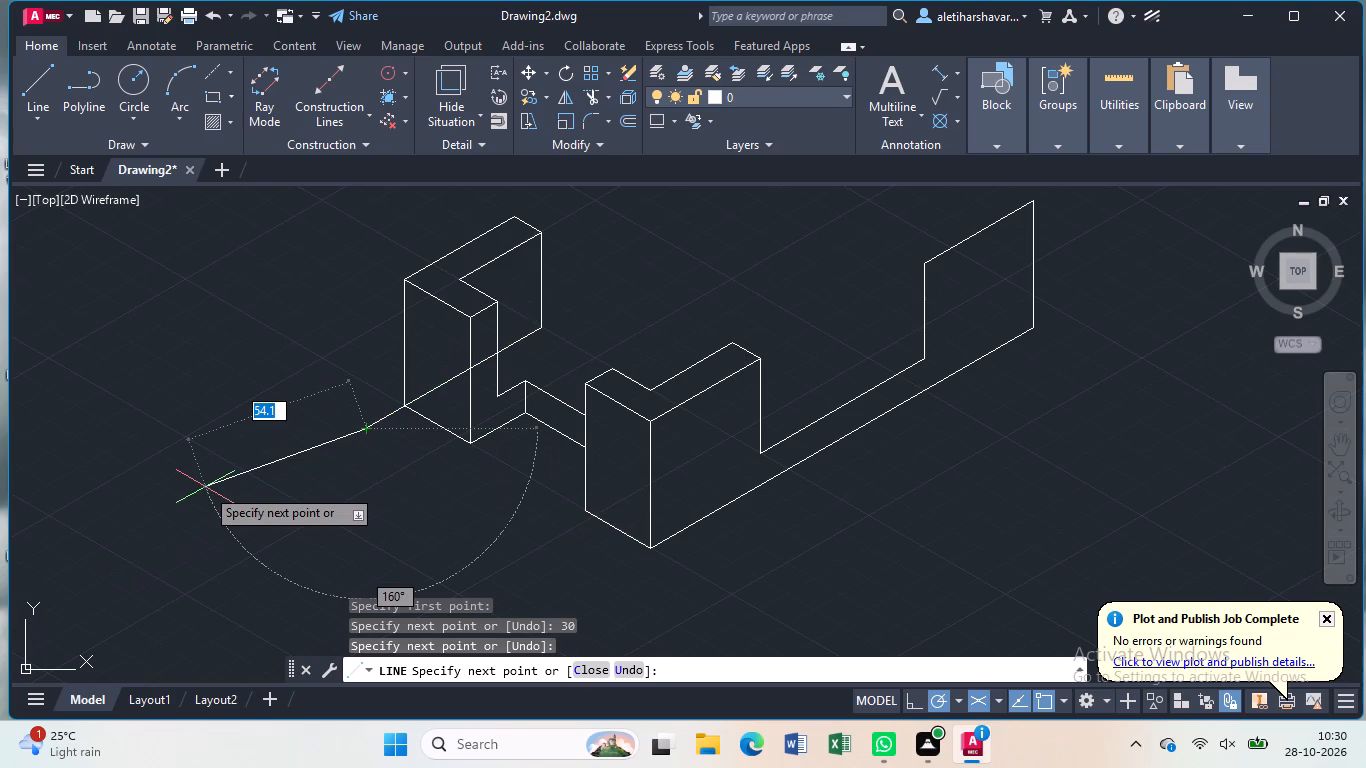
{"action": "key", "text": "Escape"}
Trim the long 210° line so only the part beyond the second block's inner vertical edge is left.
{"action": "type", "text": "tr"}
{"action": "key", "text": "Return"}
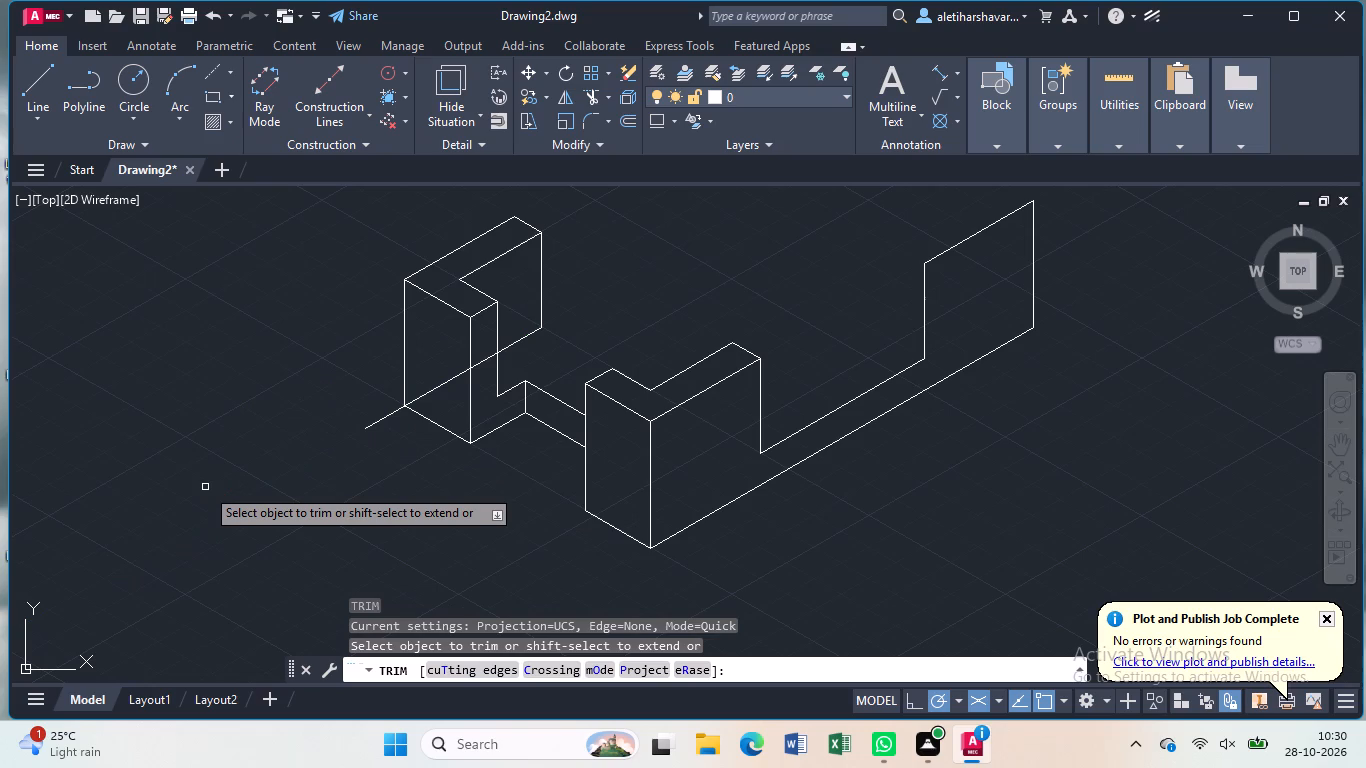
{"action": "left_click", "coordinate": [371, 426]}
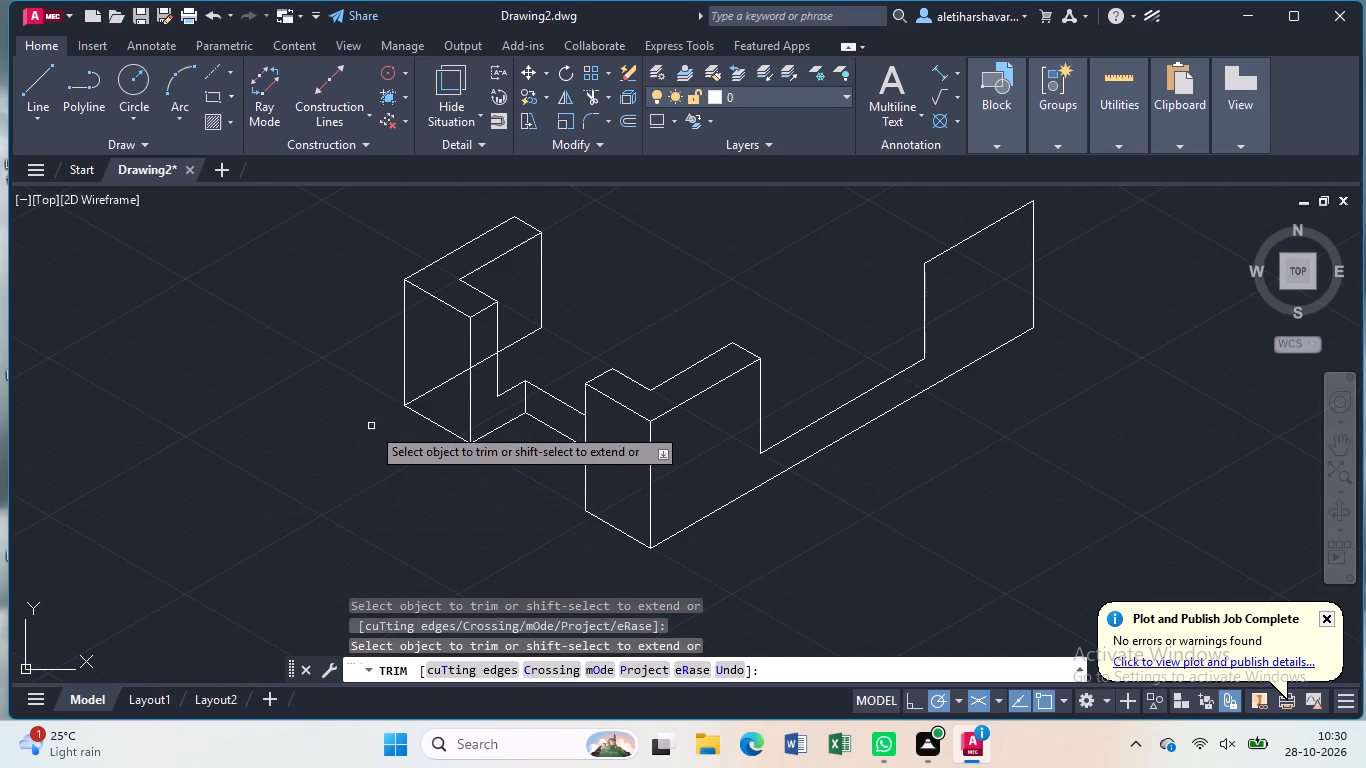
{"action": "left_click", "coordinate": [429, 392]}
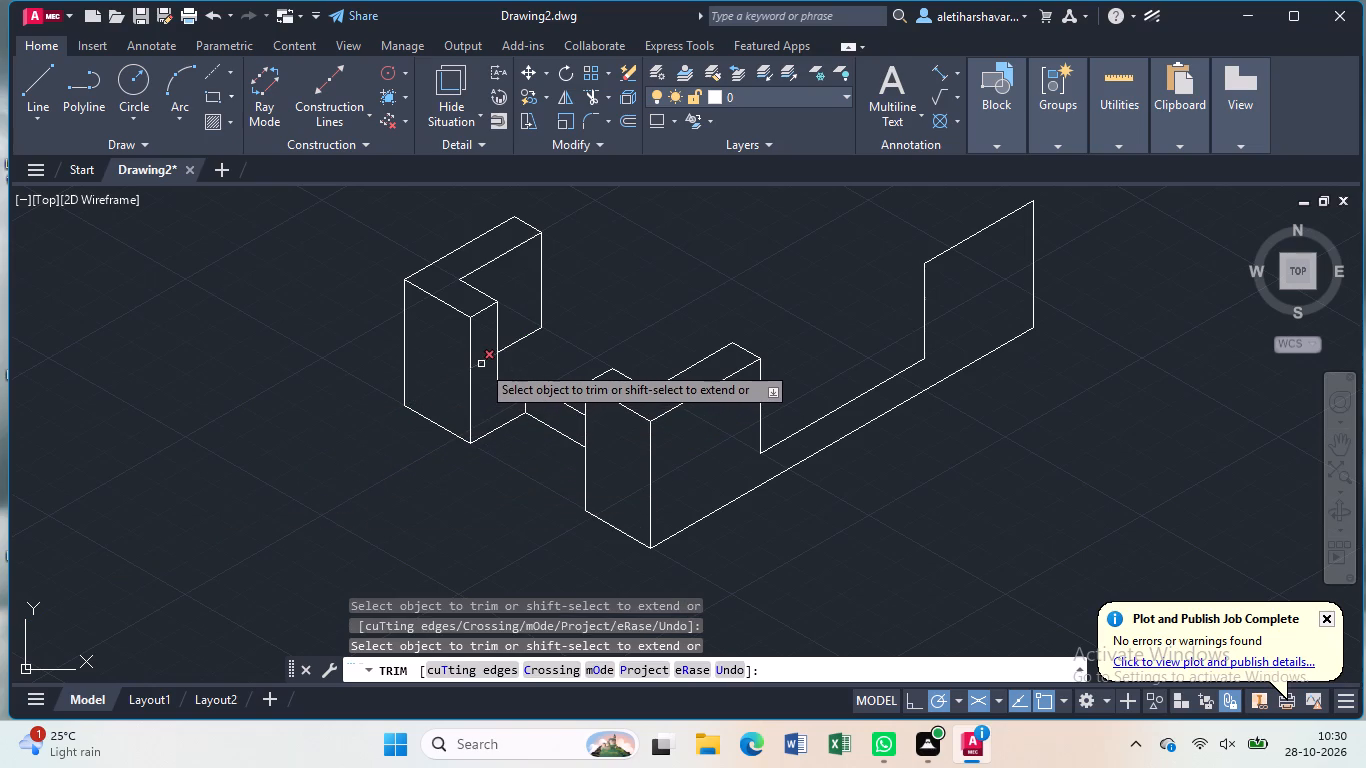
{"action": "left_click", "coordinate": [481, 364]}
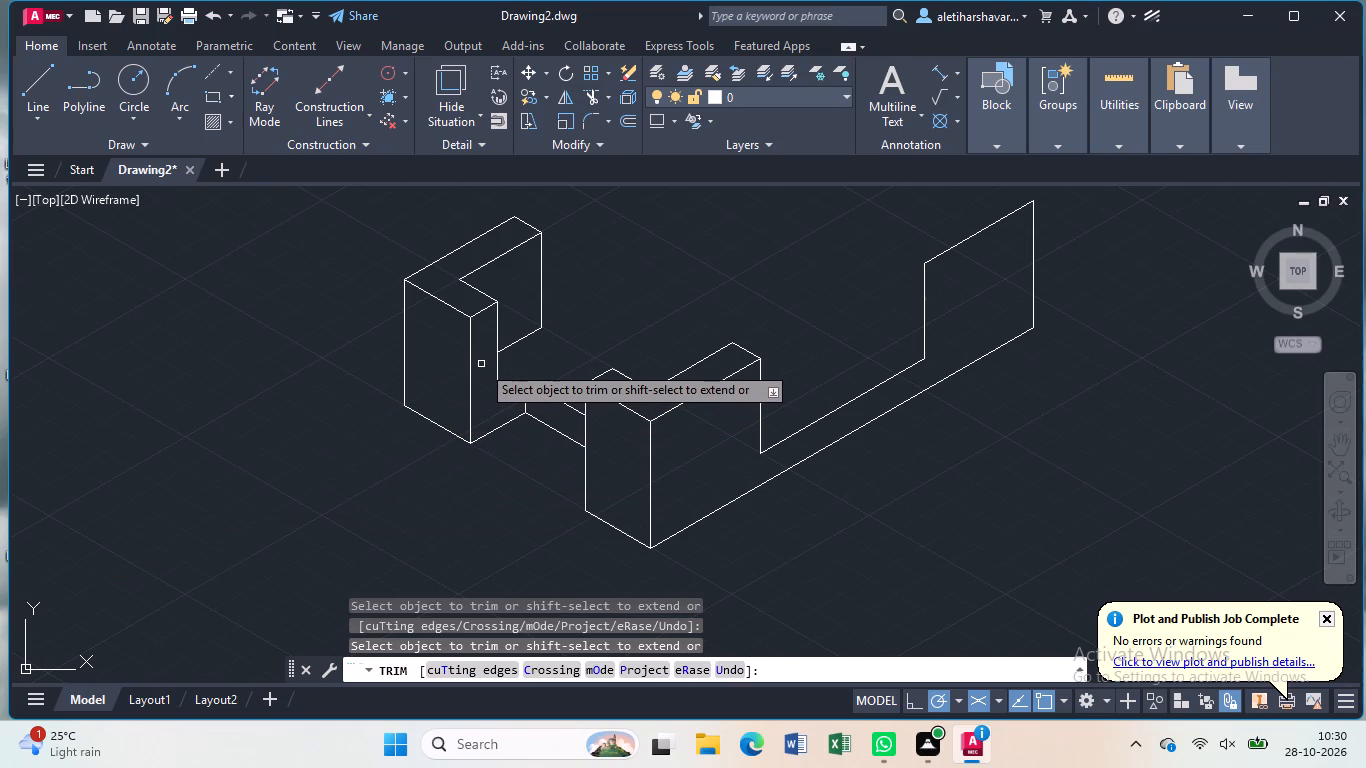
{"action": "key", "text": "Escape"}
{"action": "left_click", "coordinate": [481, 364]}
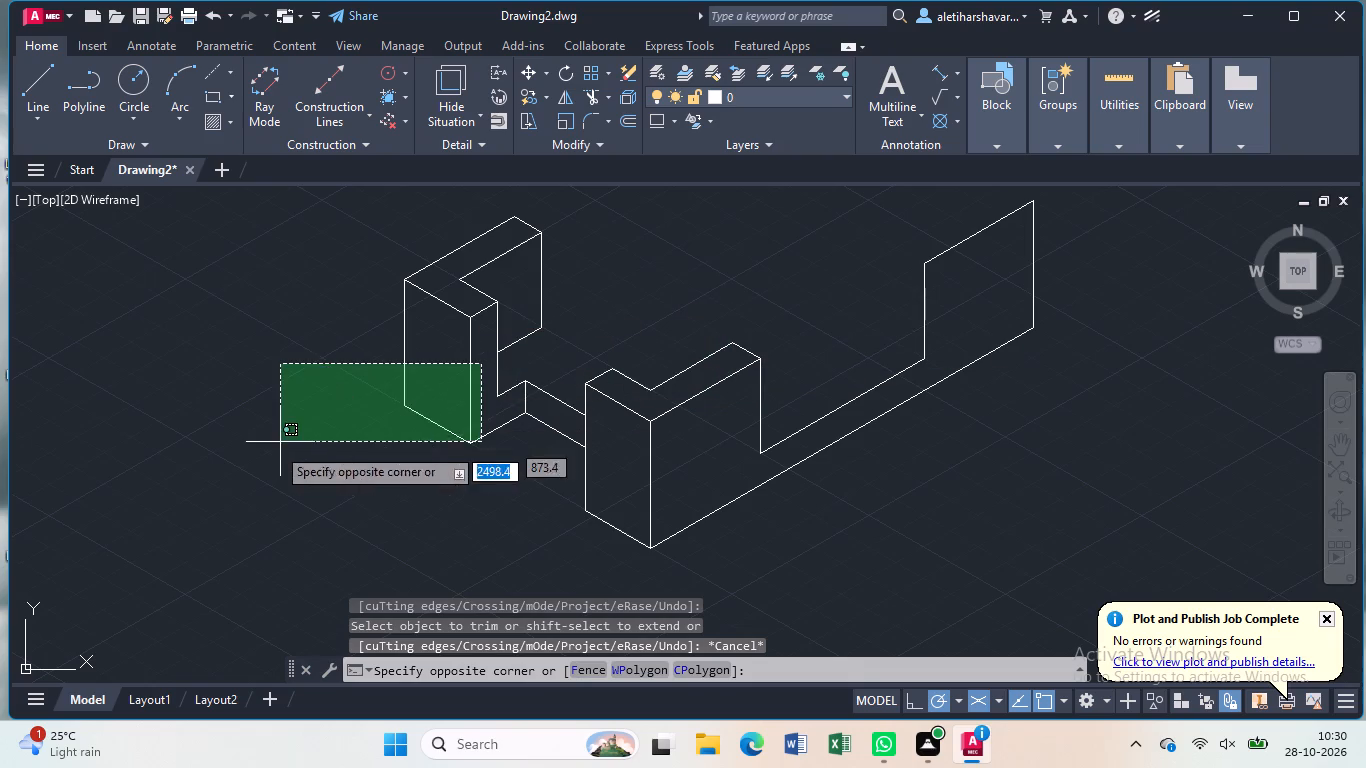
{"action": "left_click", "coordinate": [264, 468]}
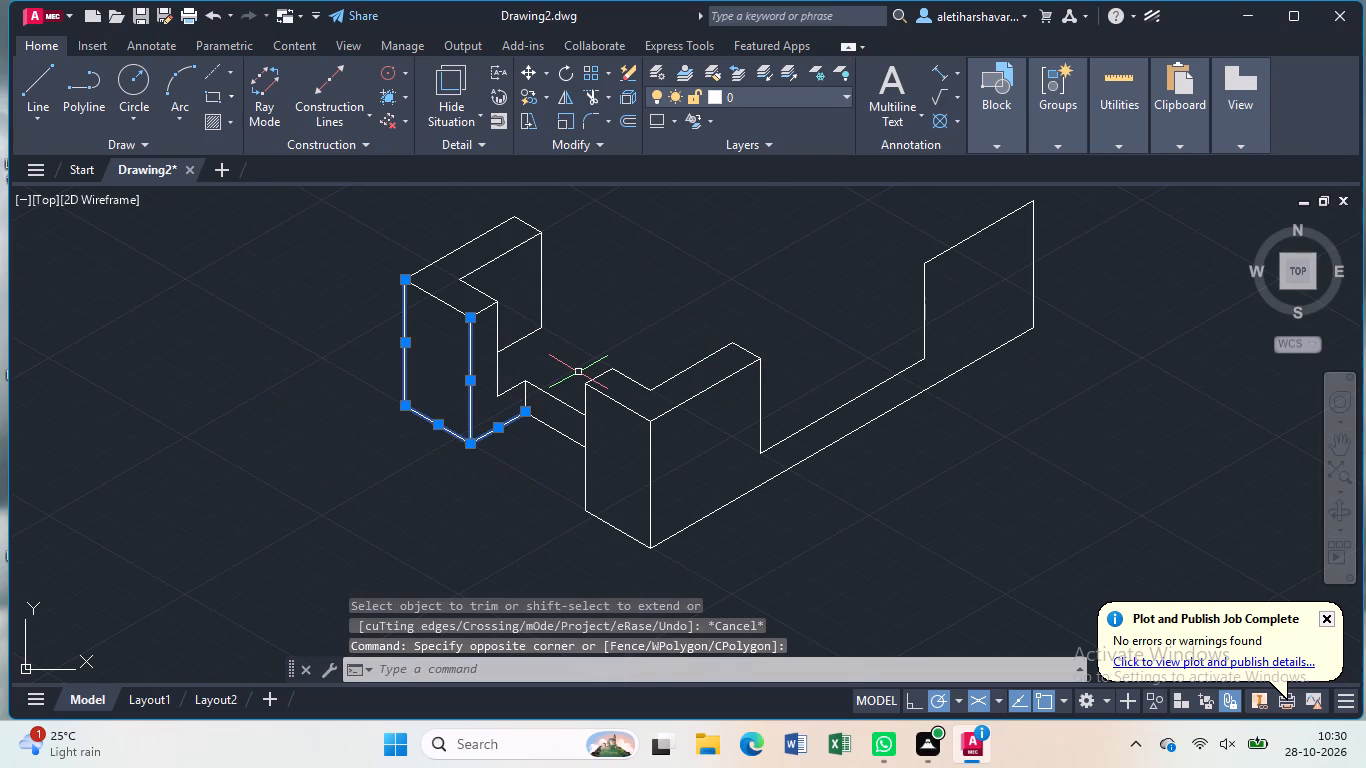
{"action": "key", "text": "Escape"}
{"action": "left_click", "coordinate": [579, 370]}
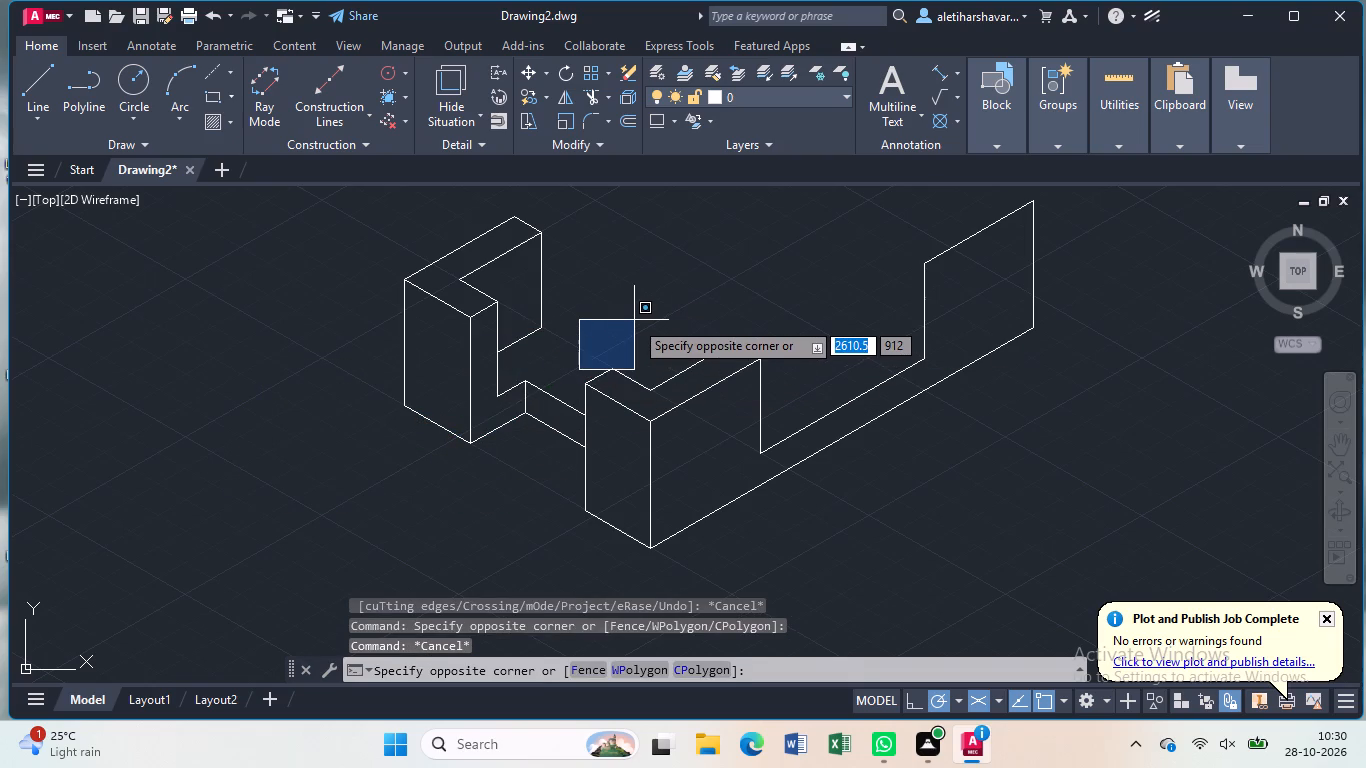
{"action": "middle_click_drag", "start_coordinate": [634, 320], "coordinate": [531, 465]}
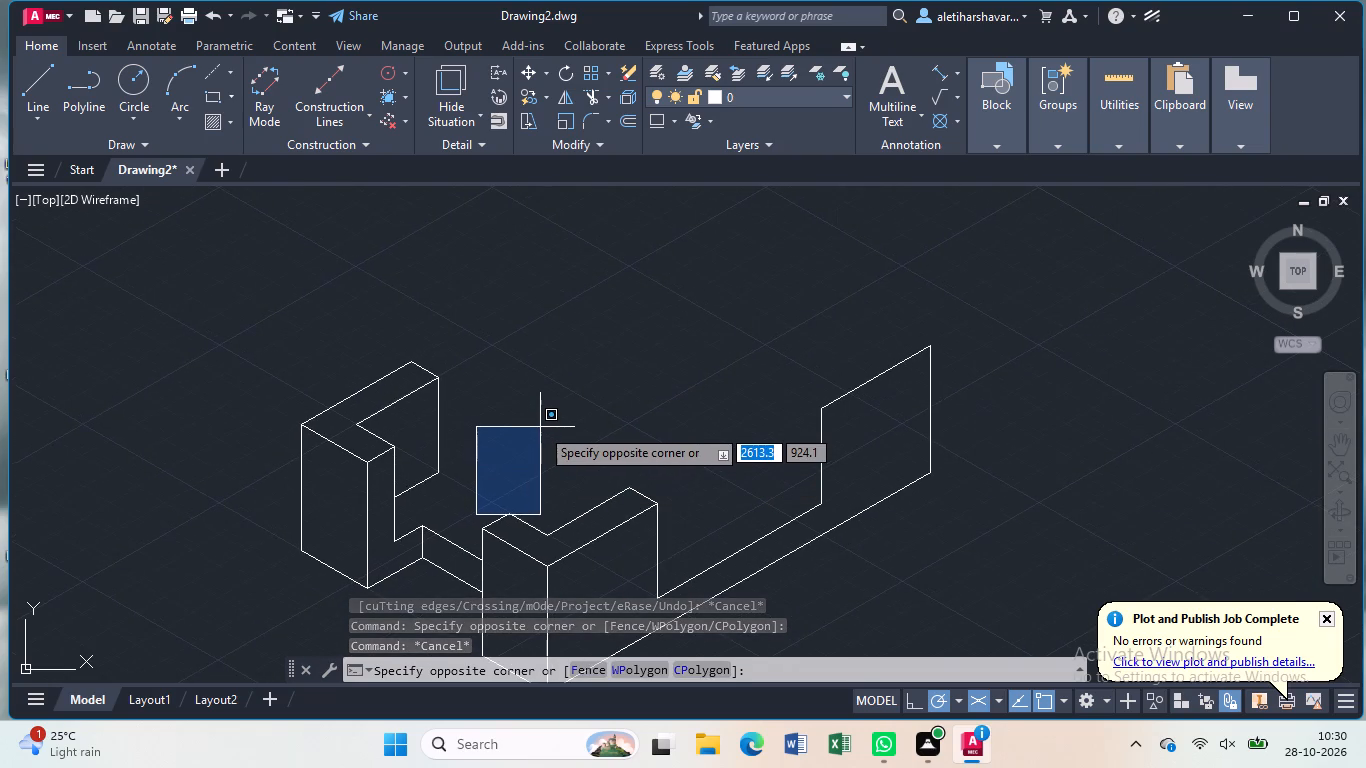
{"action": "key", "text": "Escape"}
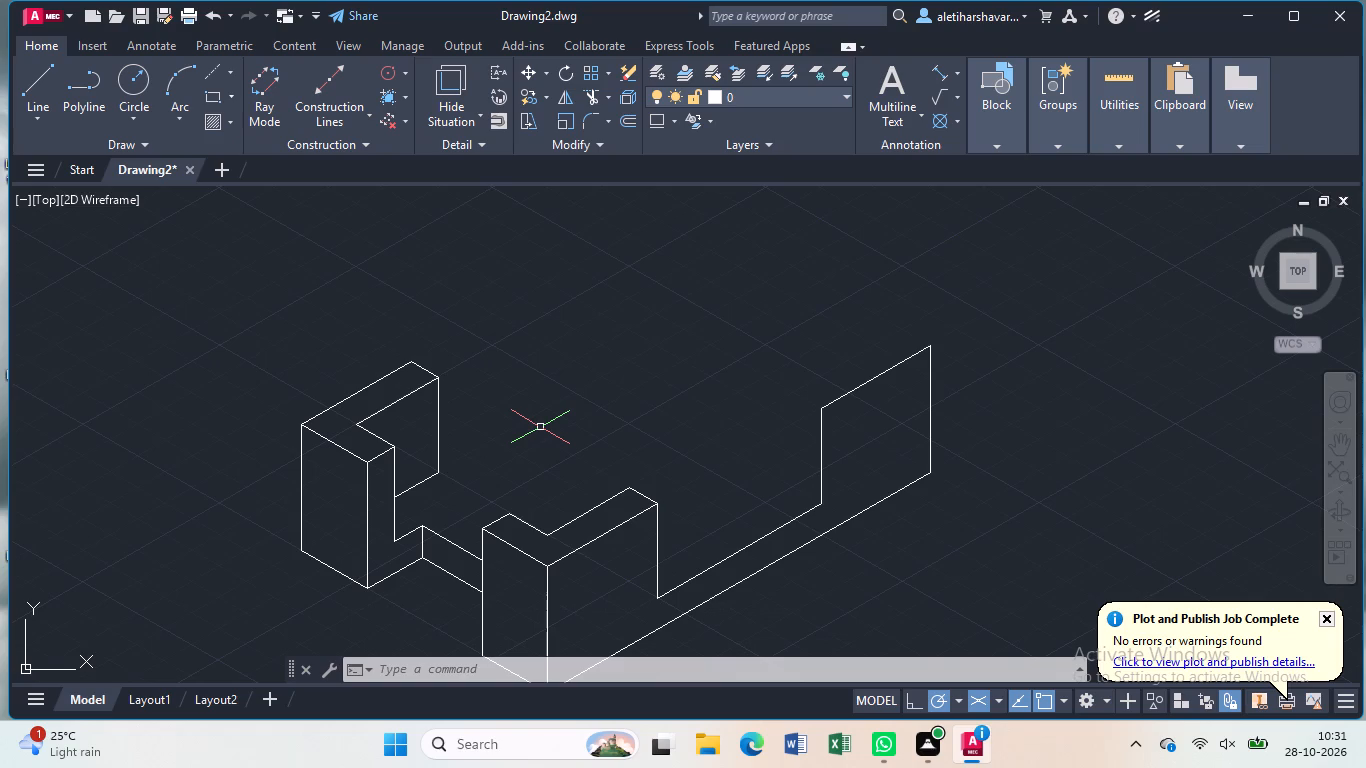
From the top outer corner of the tall far end face, draw a 45 mm line at 150° and a 10 mm line at 210°.
{"action": "key", "text": "l"}
{"action": "key", "text": "Return"}
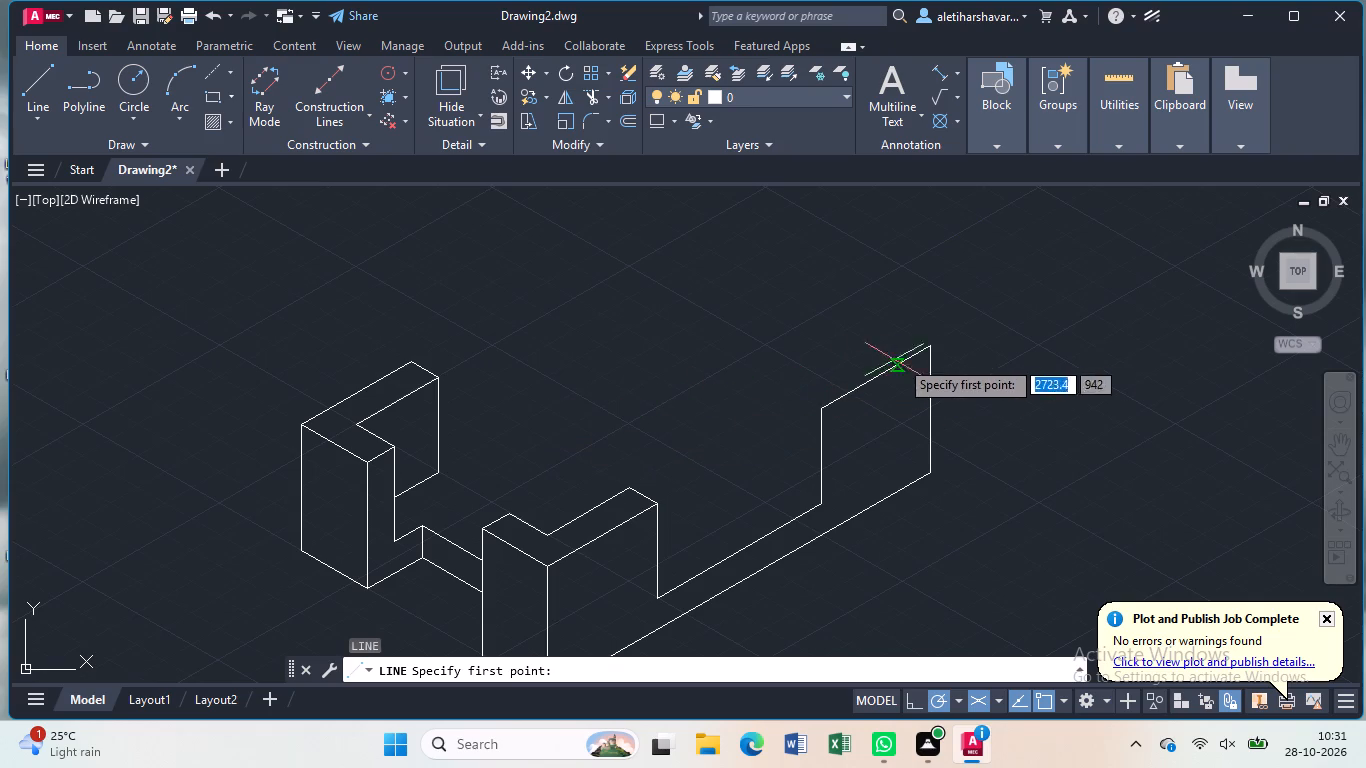
{"action": "left_click", "coordinate": [927, 349]}
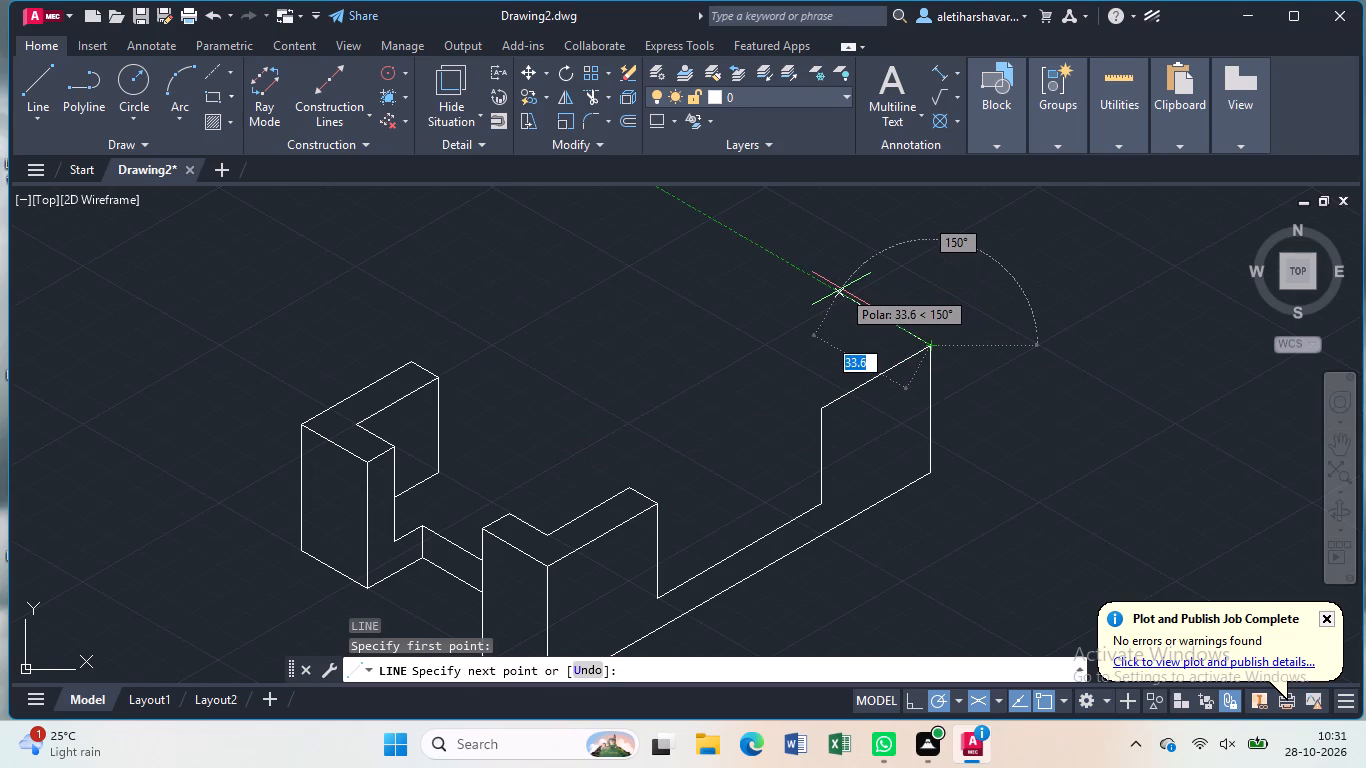
{"action": "type", "text": "45"}
{"action": "key", "text": "Return"}
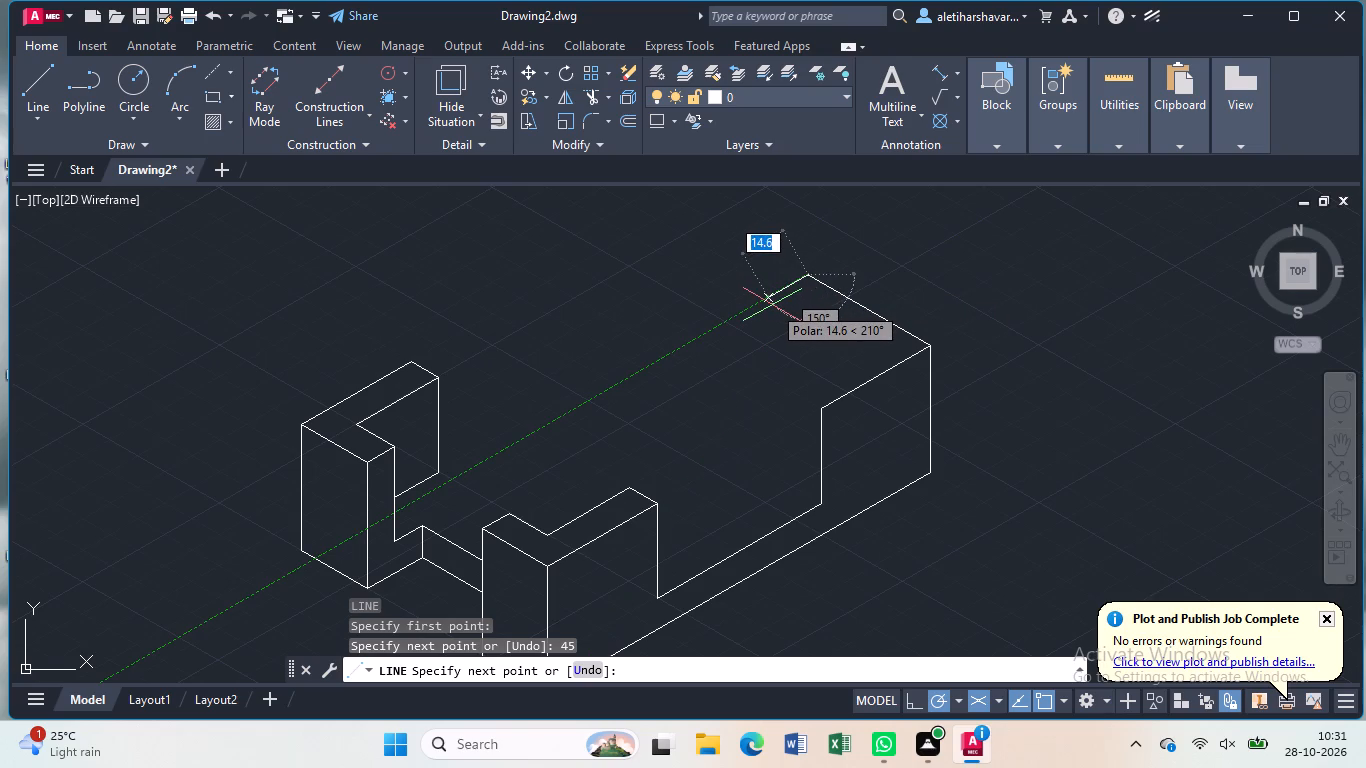
{"action": "type", "text": "10"}
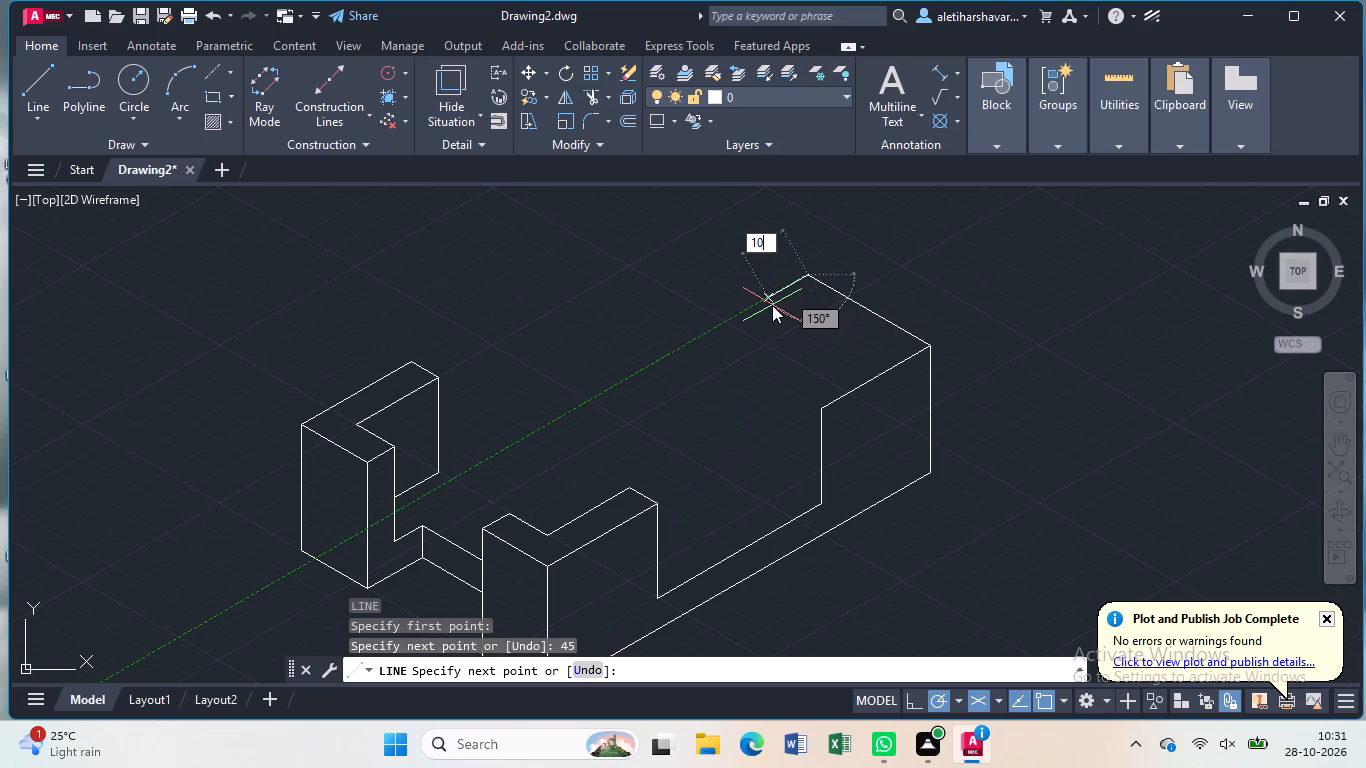
{"action": "key", "text": "Return"}
{"action": "key", "text": "Escape"}
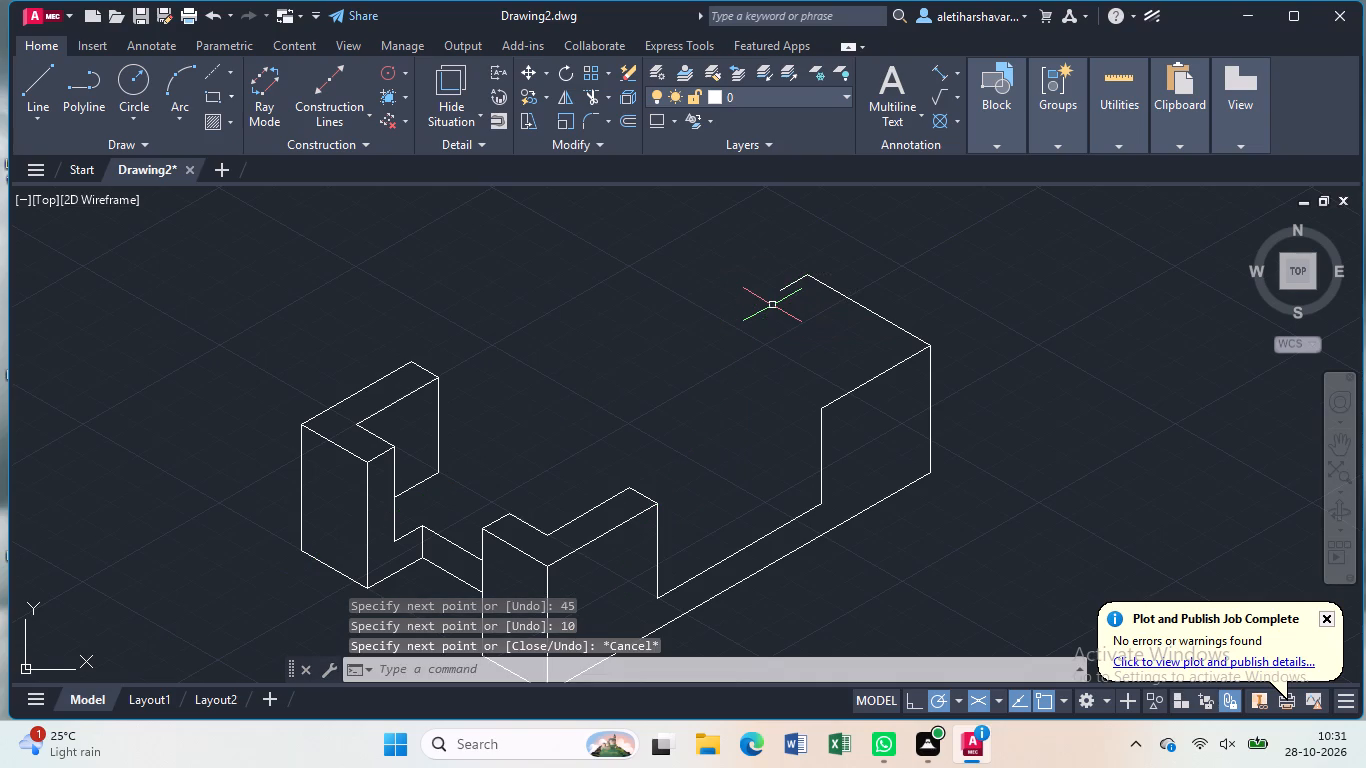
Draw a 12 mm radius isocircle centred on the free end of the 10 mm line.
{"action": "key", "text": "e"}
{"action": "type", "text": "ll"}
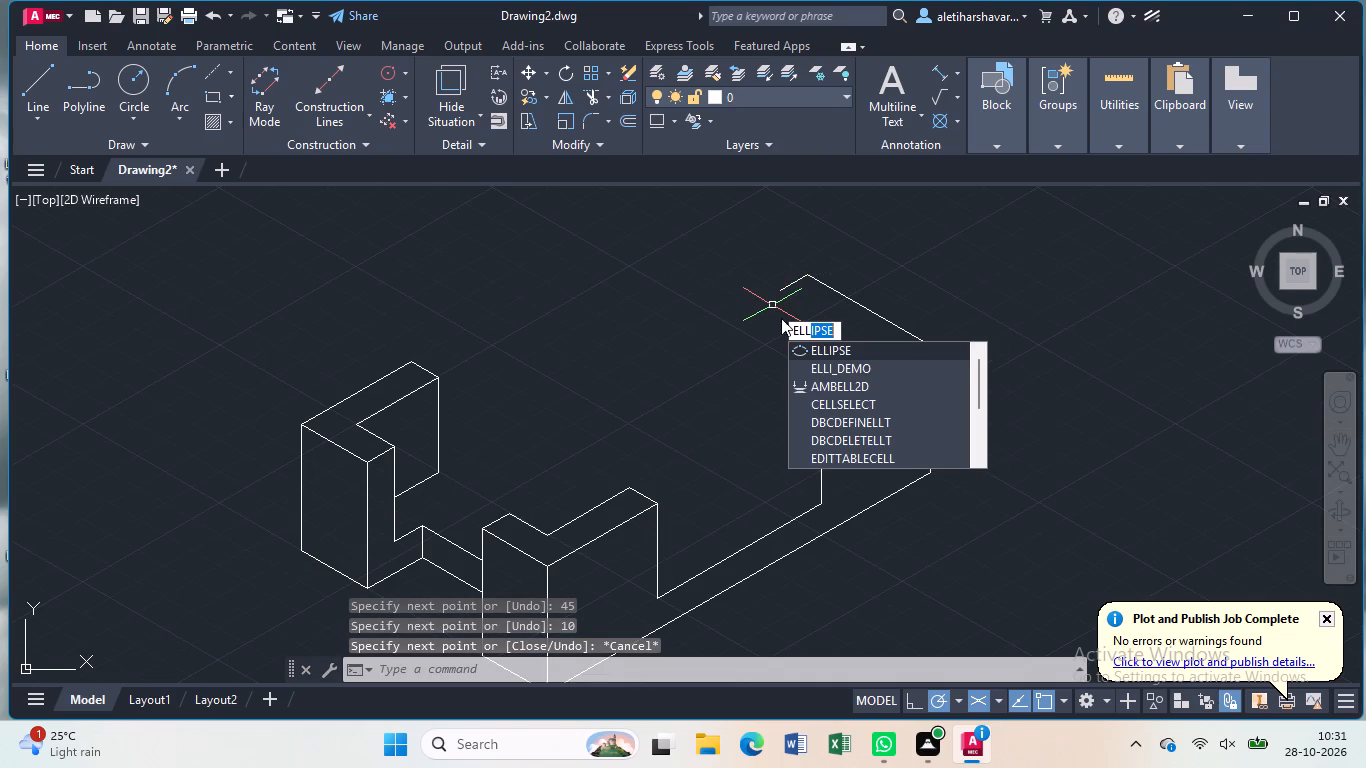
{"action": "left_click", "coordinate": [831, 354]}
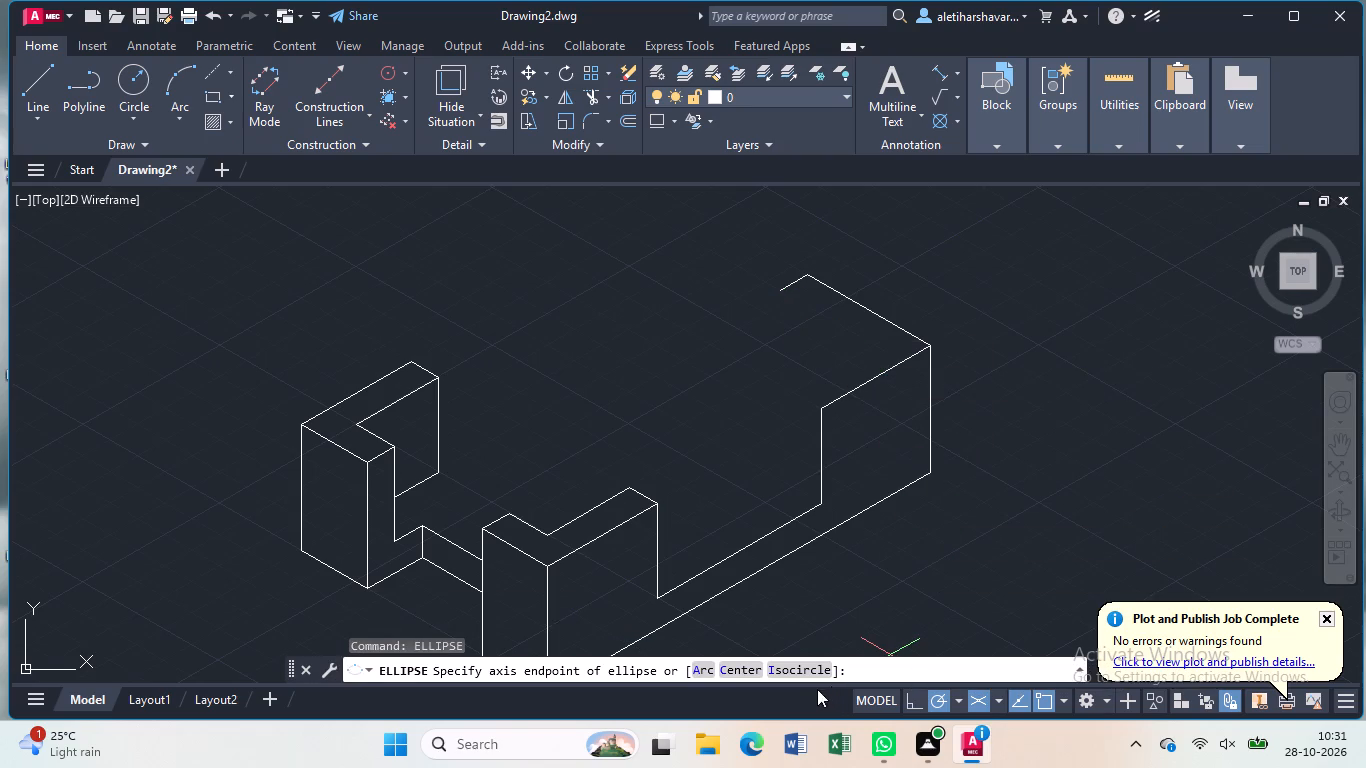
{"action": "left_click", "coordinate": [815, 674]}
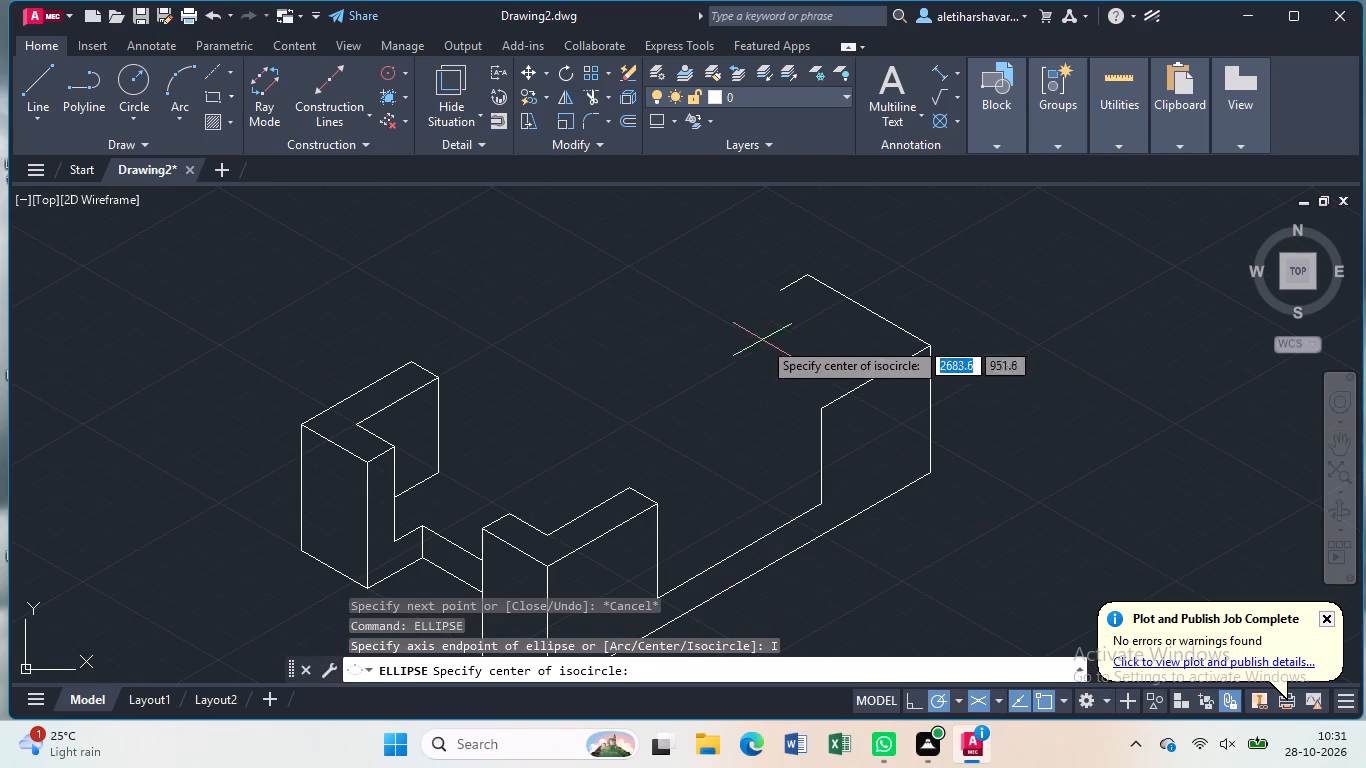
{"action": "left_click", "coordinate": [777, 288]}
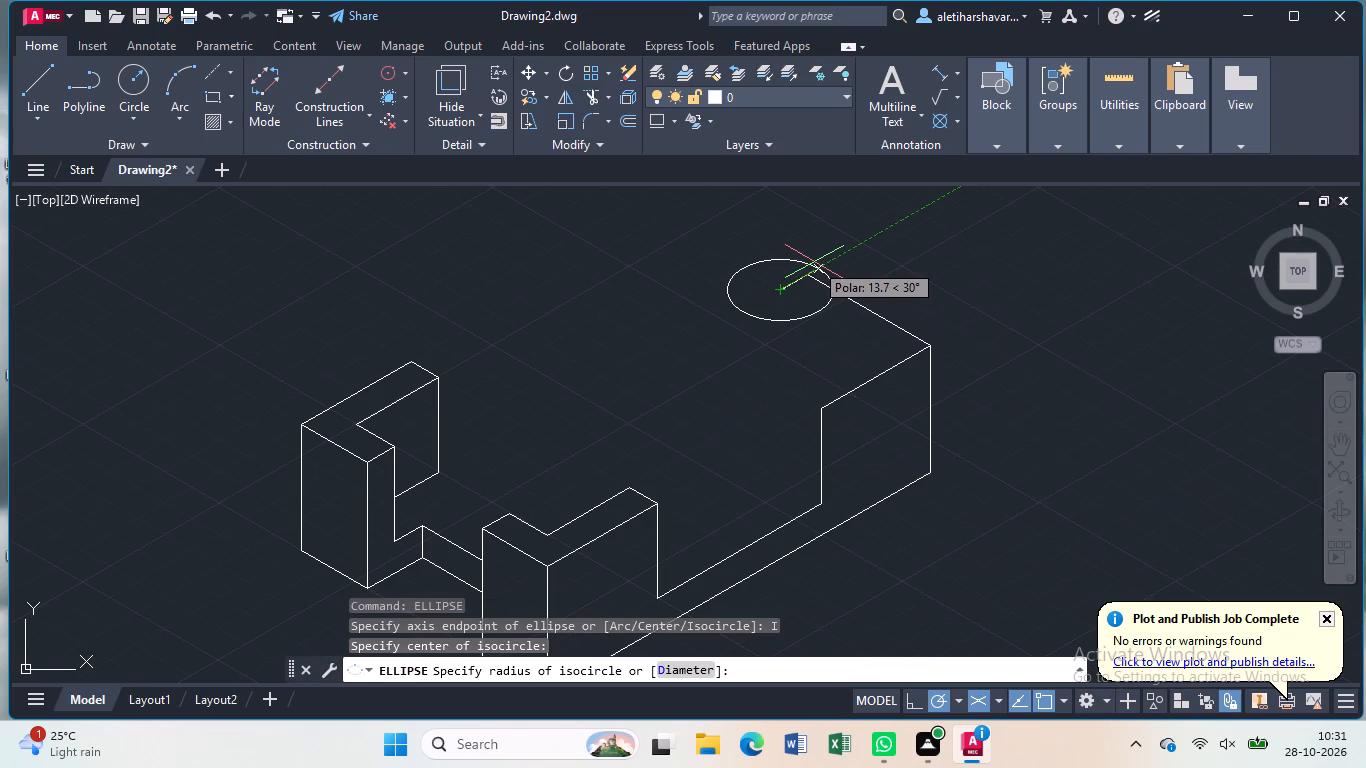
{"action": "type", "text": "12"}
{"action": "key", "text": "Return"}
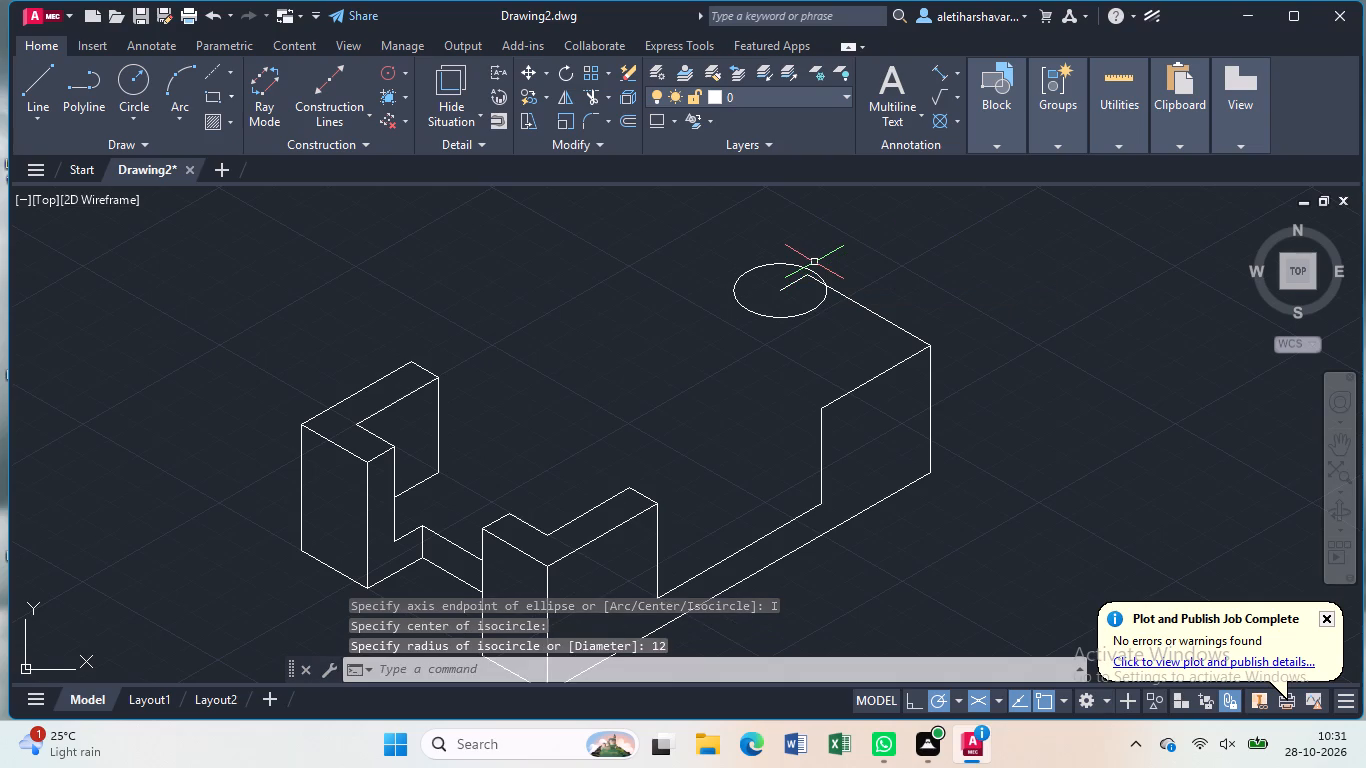
Set the current linetype to AM_ISO08W050x2.
{"action": "key", "text": "ctrl+1"}
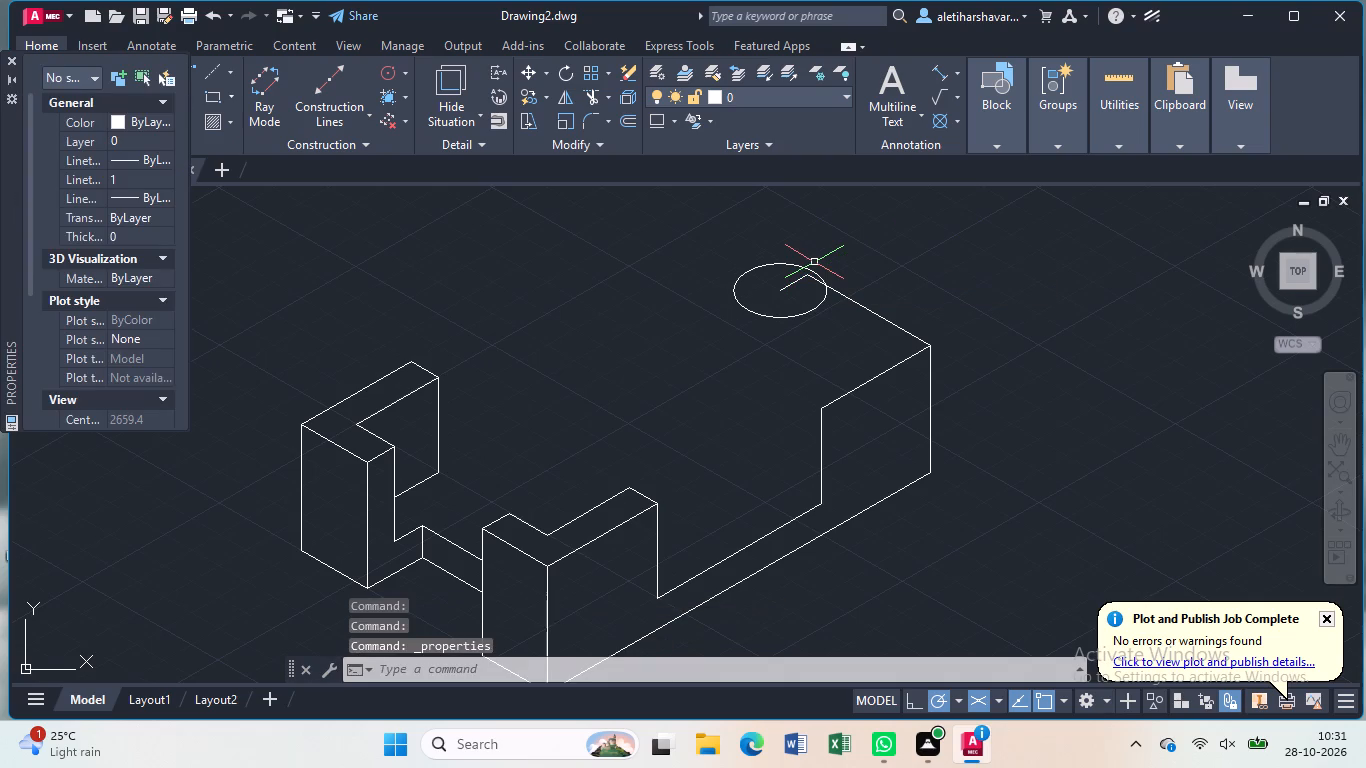
{"action": "left_click", "coordinate": [160, 160]}
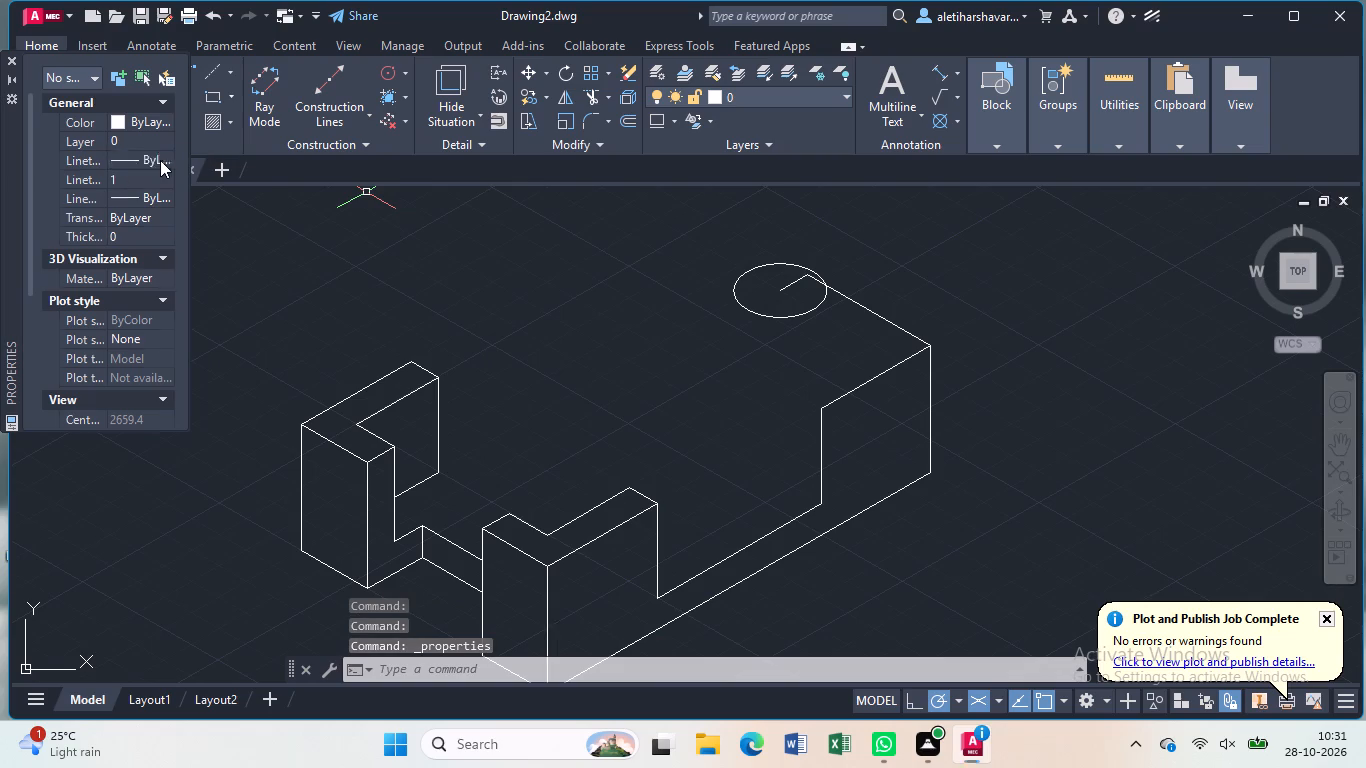
{"action": "left_click", "coordinate": [160, 160]}
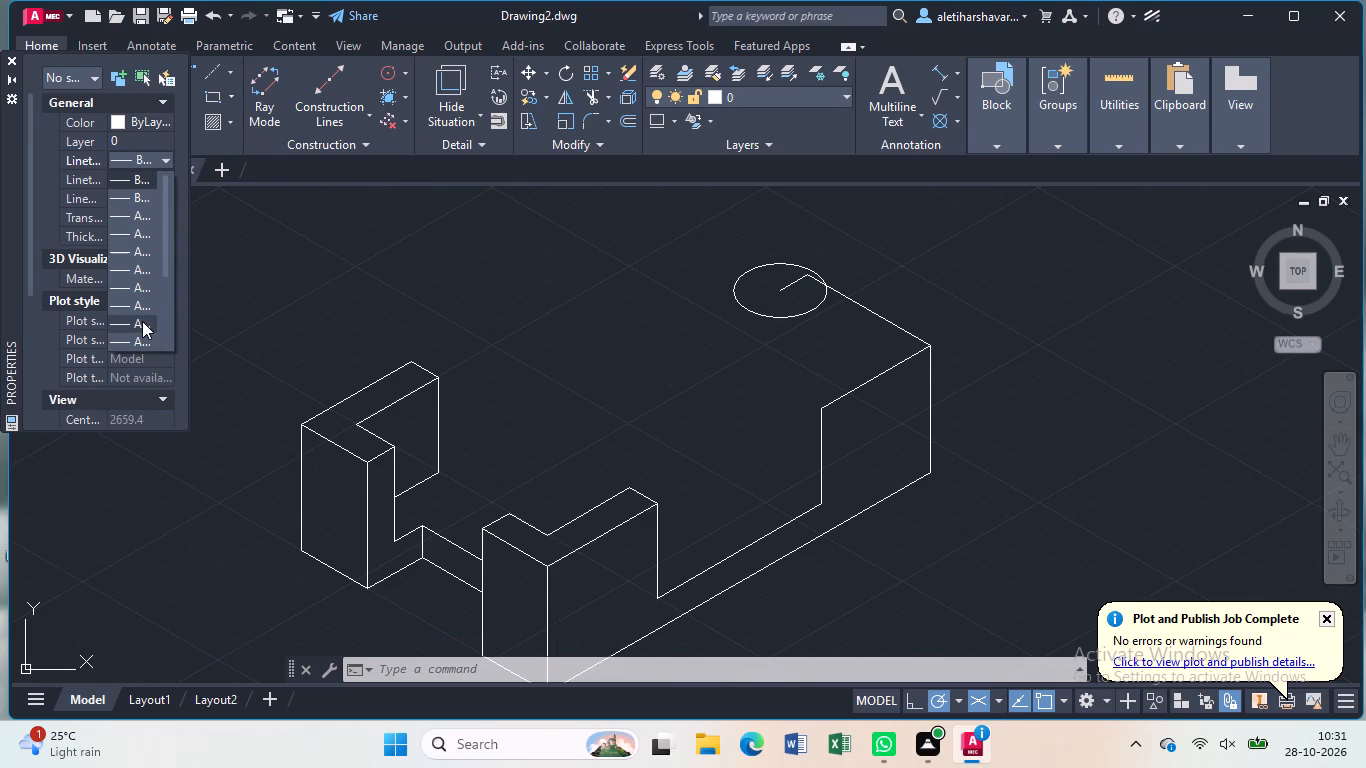
{"action": "left_click", "coordinate": [142, 321]}
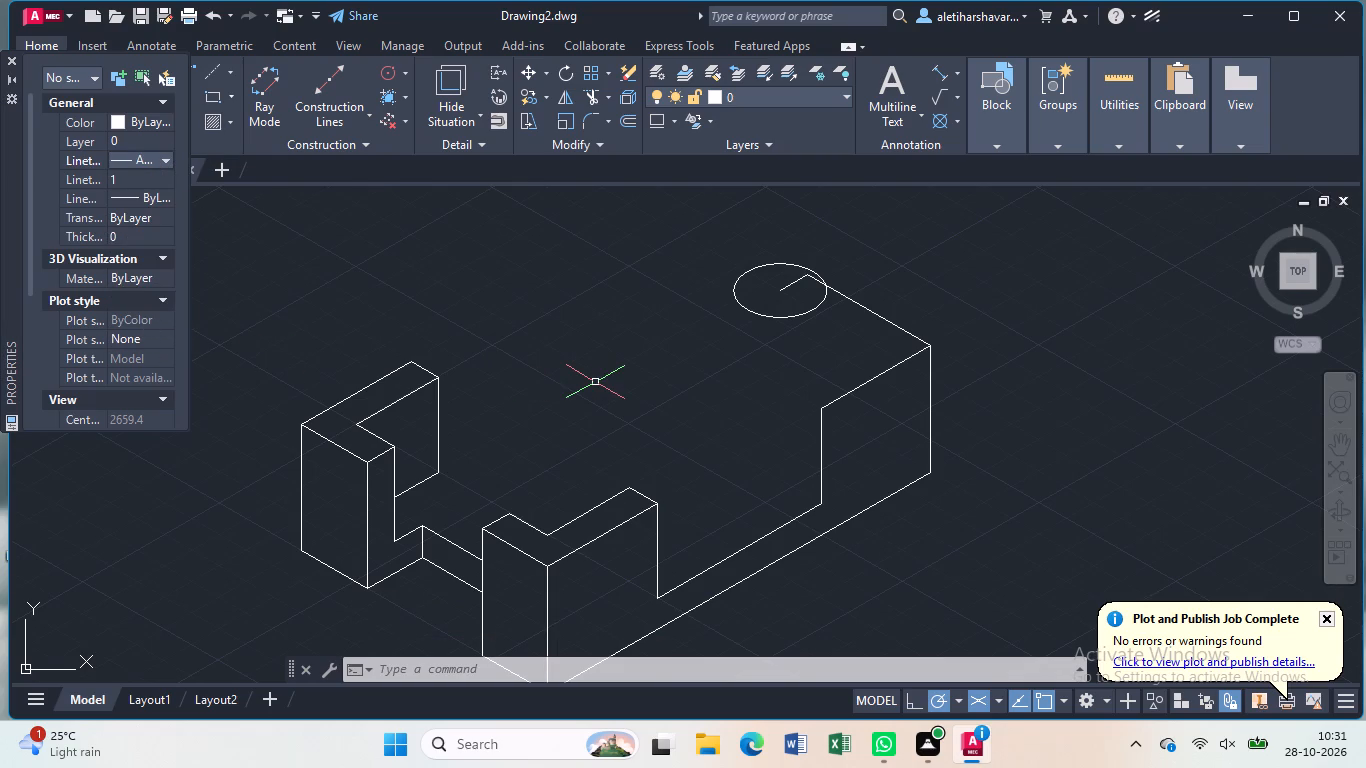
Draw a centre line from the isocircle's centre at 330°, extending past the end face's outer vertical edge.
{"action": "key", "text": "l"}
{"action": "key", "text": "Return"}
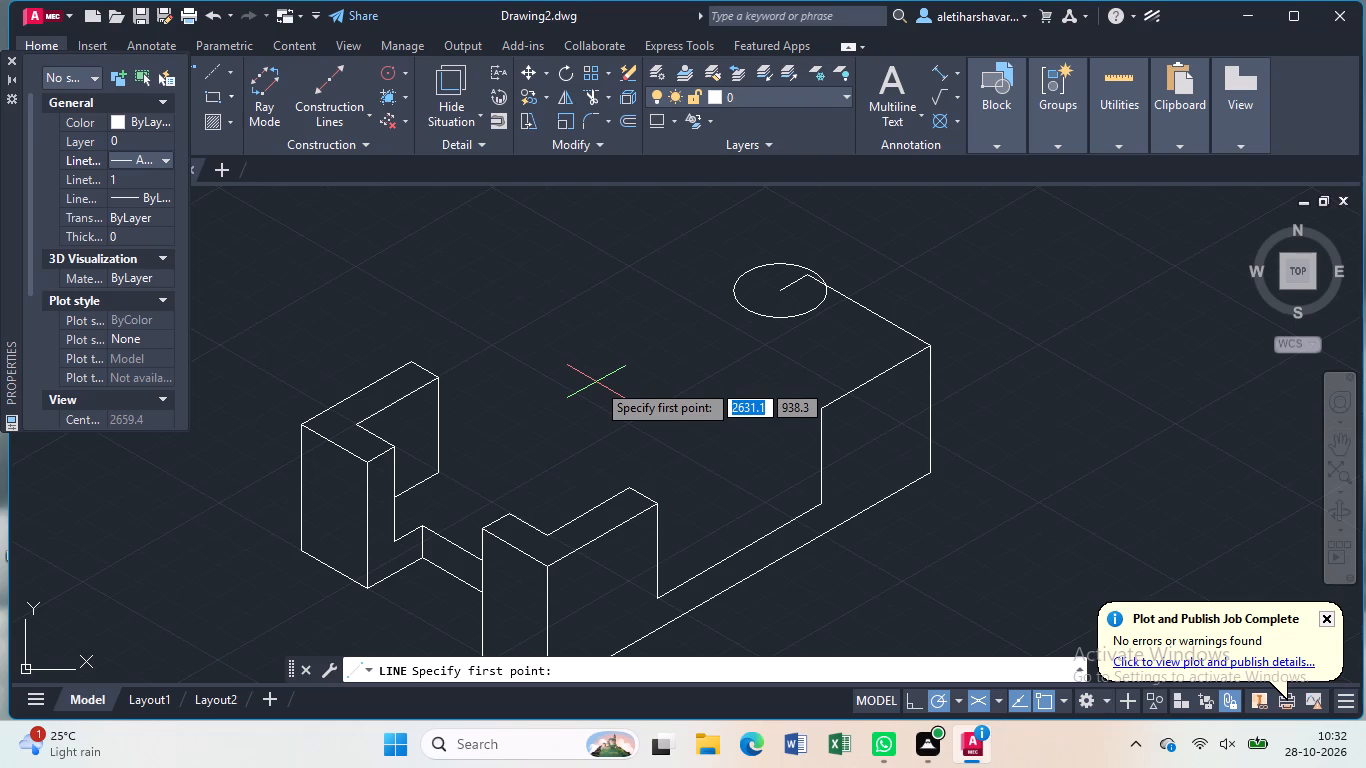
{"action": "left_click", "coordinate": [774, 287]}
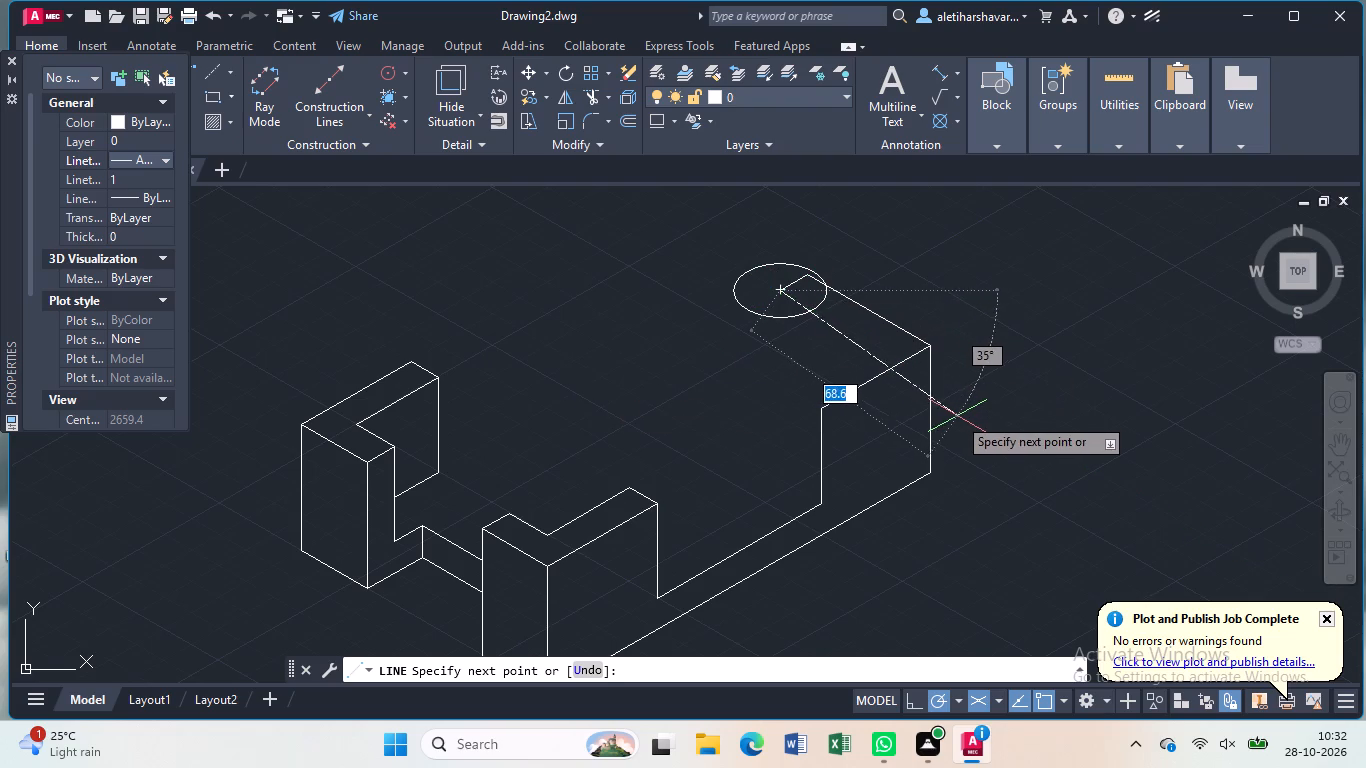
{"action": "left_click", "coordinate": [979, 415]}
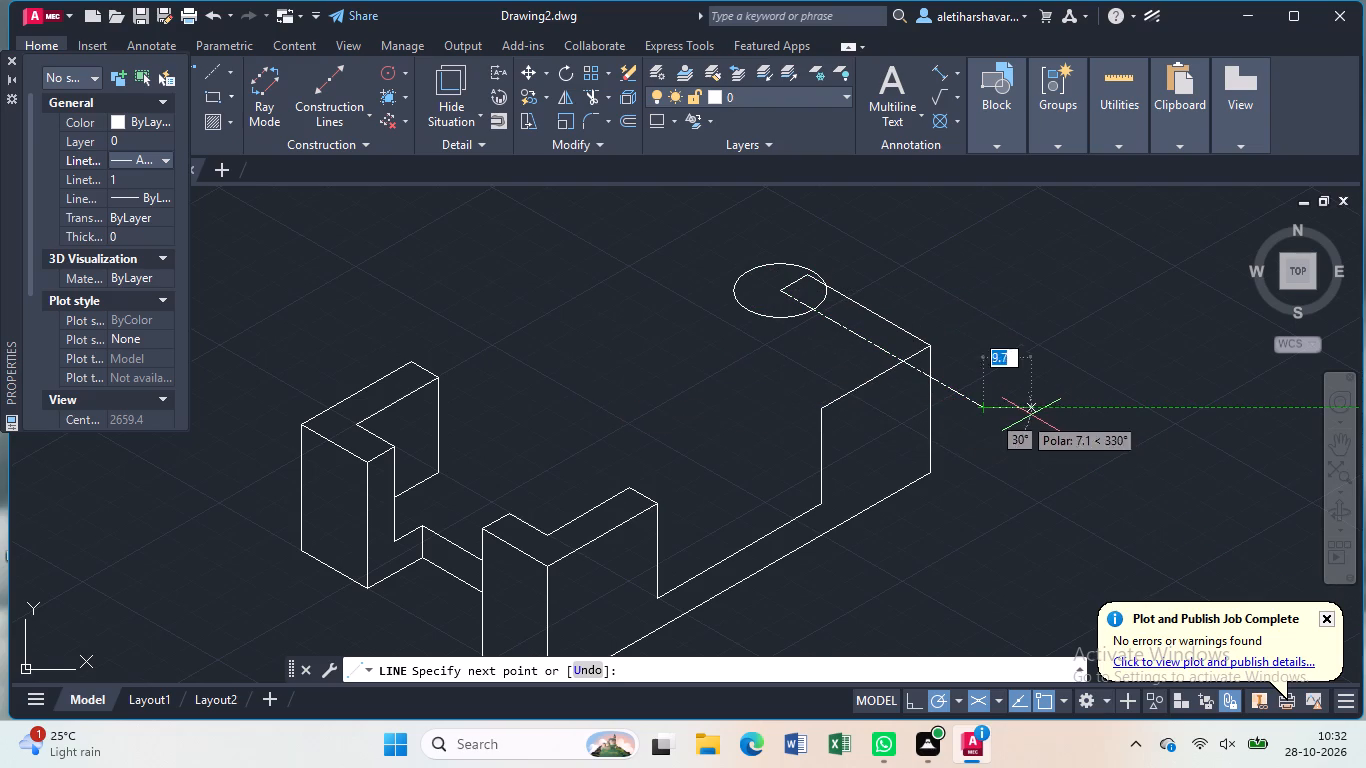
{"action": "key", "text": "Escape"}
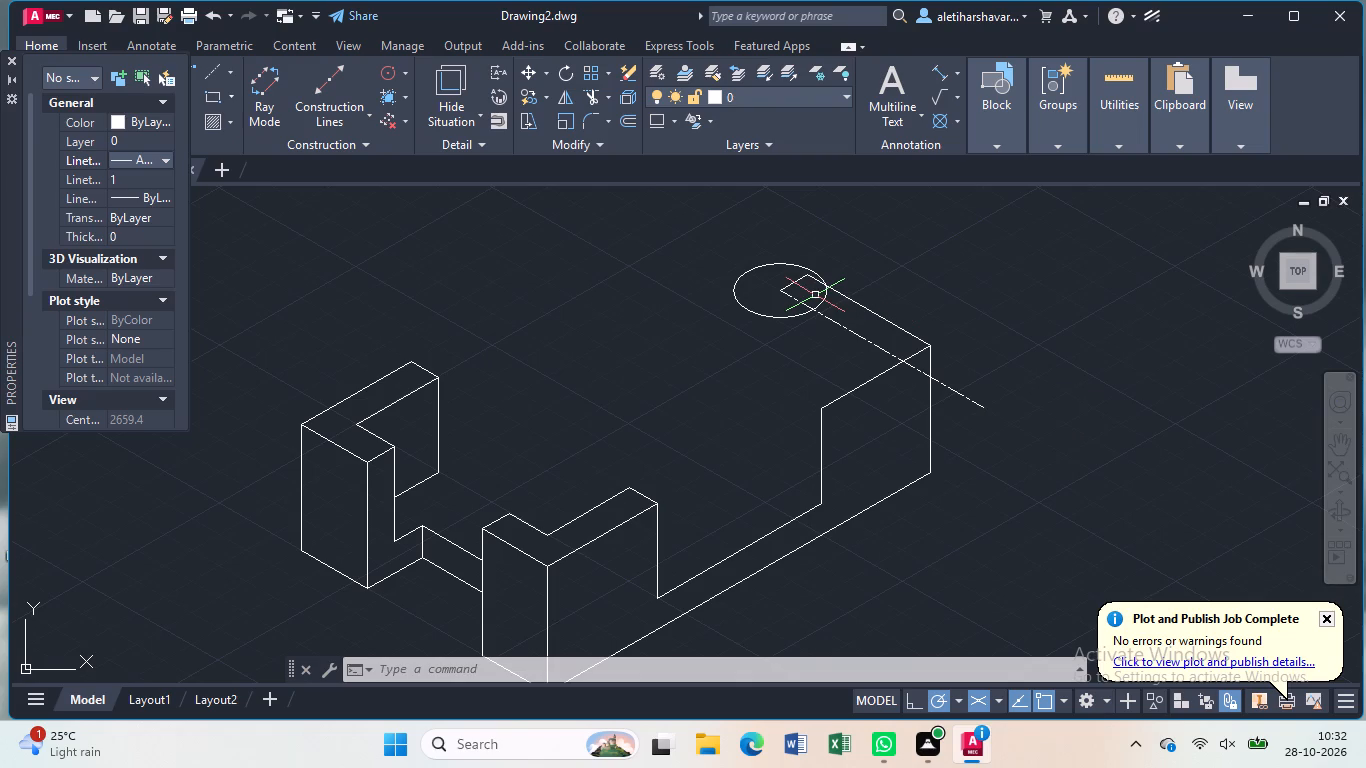
Delete the 10 mm line, the isocircle and the dash-dot centre line.
{"action": "middle_click_drag", "start_coordinate": [815, 295], "coordinate": [816, 378]}
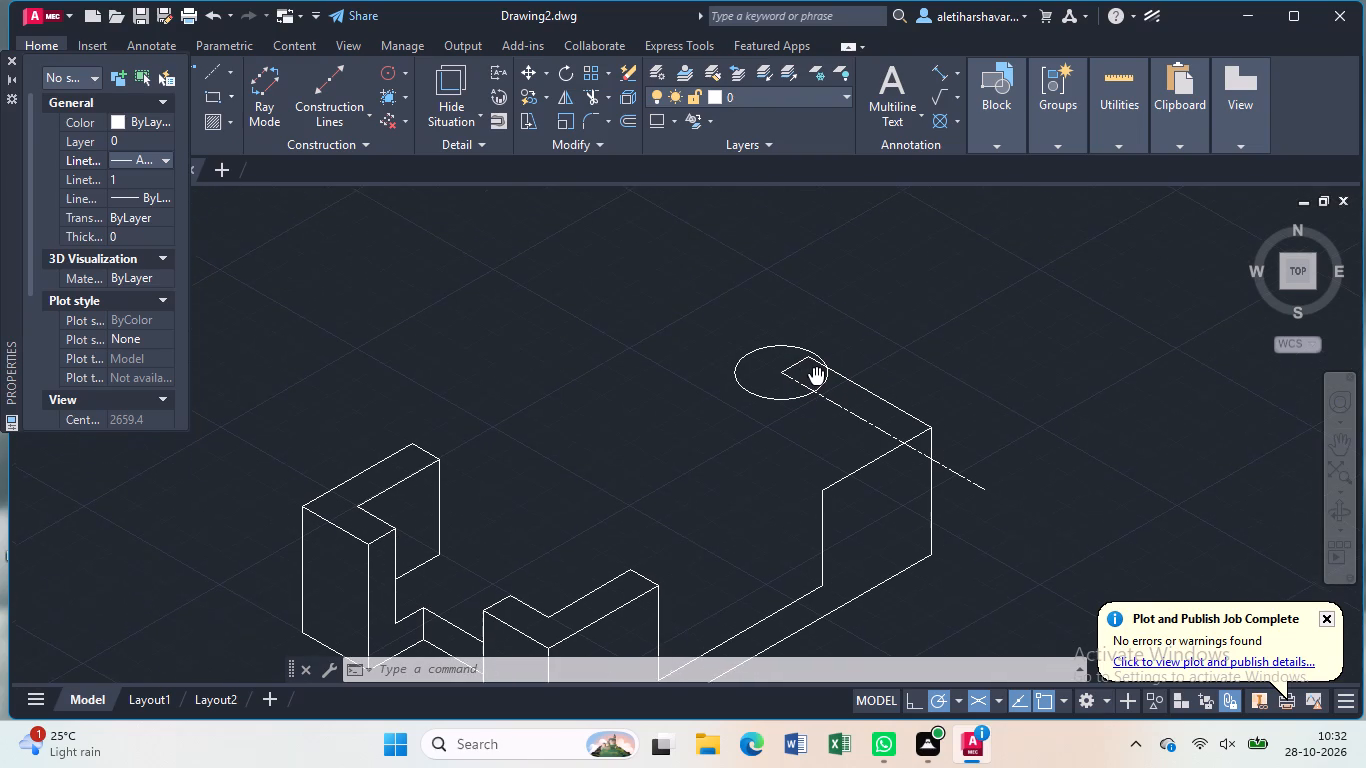
{"action": "middle_click_drag", "start_coordinate": [816, 378], "coordinate": [816, 380]}
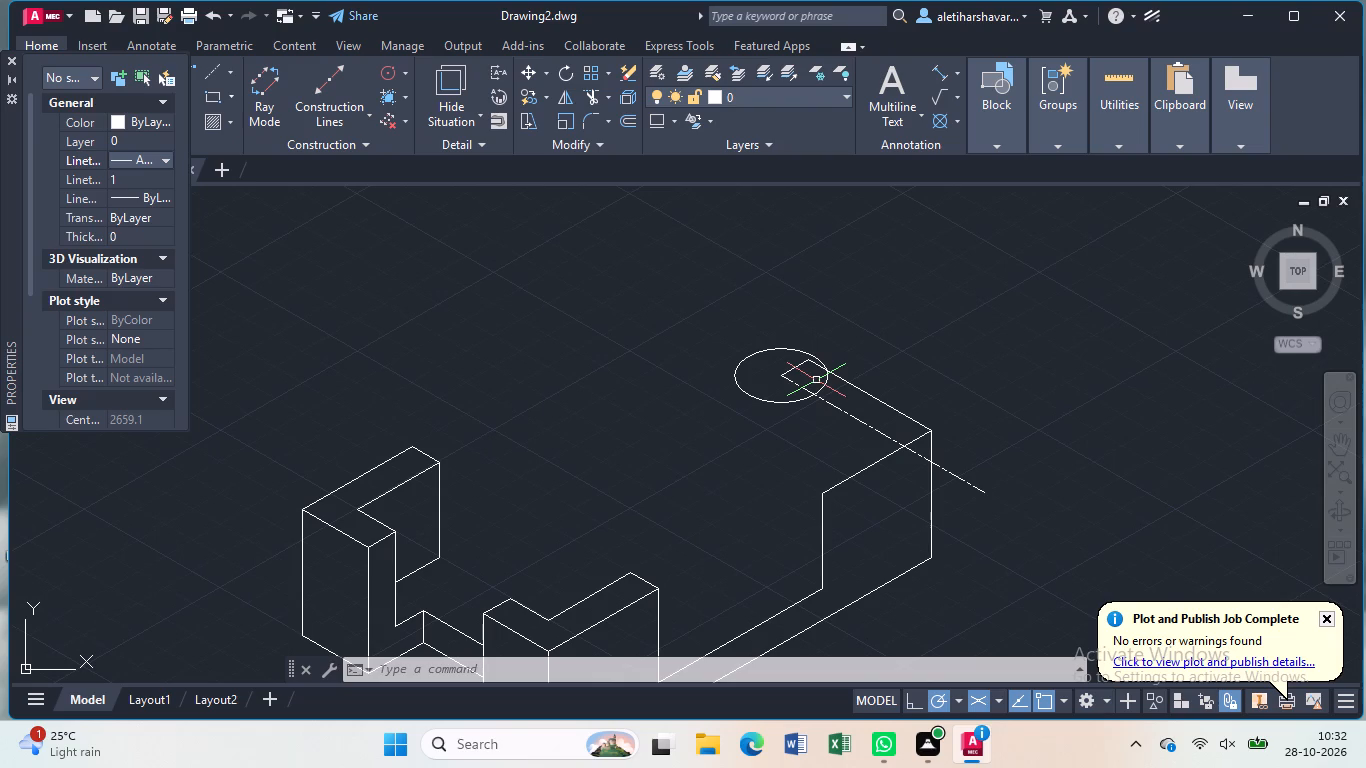
{"action": "scroll", "coordinate": [812, 367], "scroll_direction": "up", "scroll_amount": 2}
{"action": "left_click", "coordinate": [782, 355]}
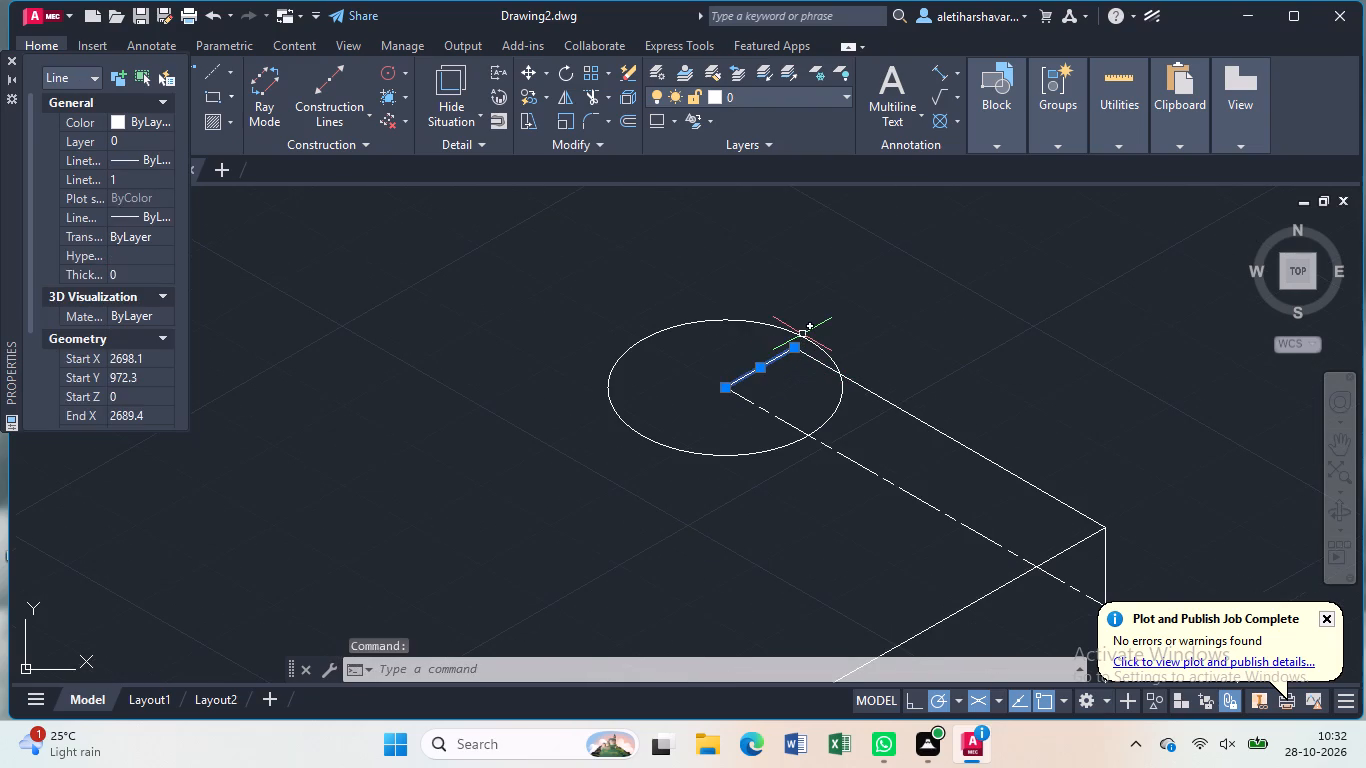
{"action": "left_click", "coordinate": [802, 334]}
{"action": "key", "text": "Delete"}
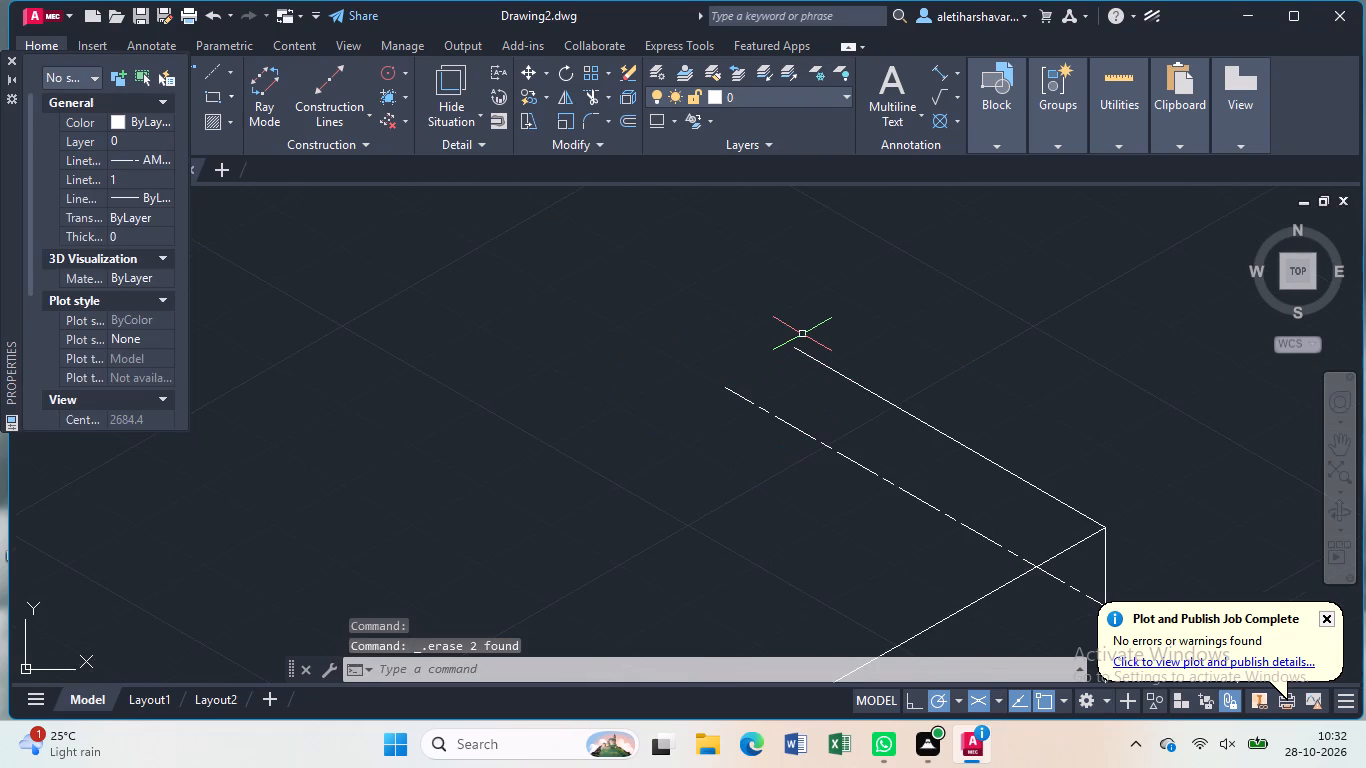
{"action": "left_click", "coordinate": [777, 414]}
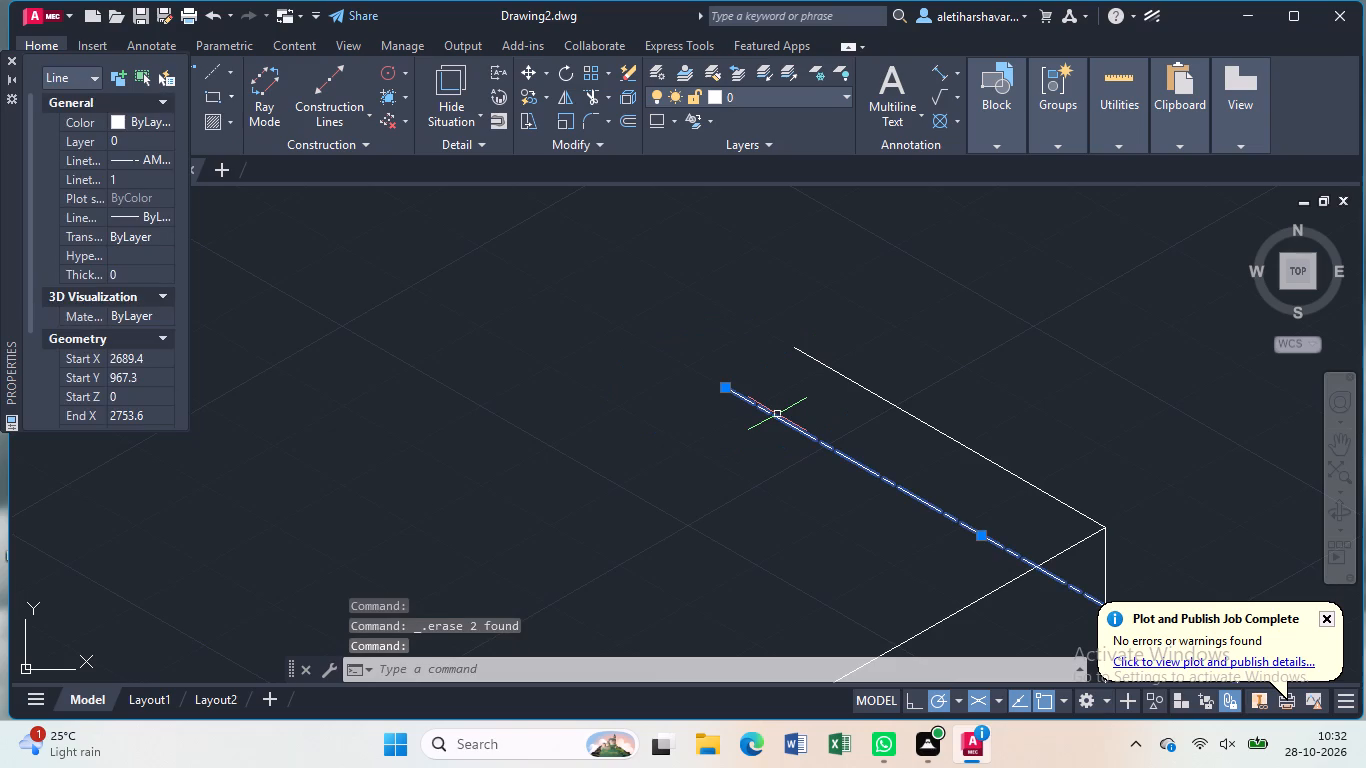
{"action": "key", "text": "Delete"}
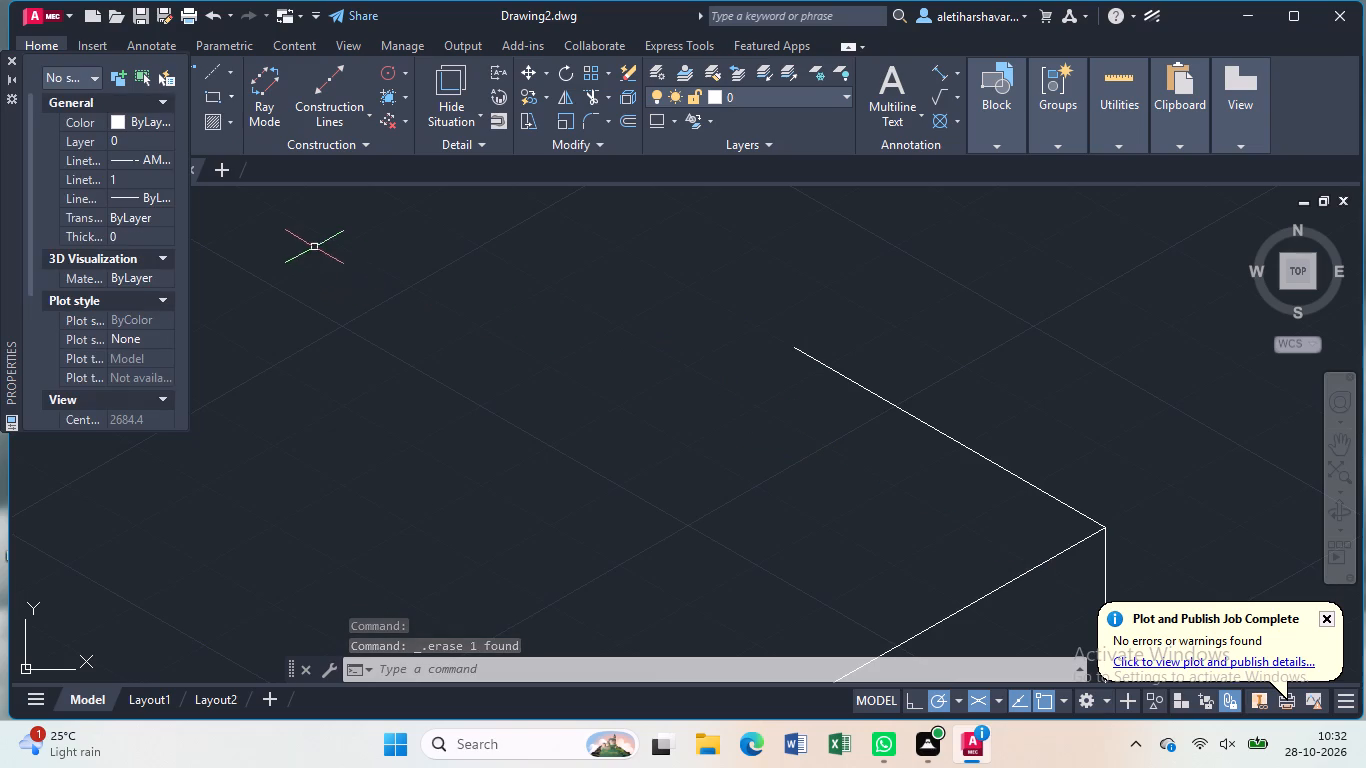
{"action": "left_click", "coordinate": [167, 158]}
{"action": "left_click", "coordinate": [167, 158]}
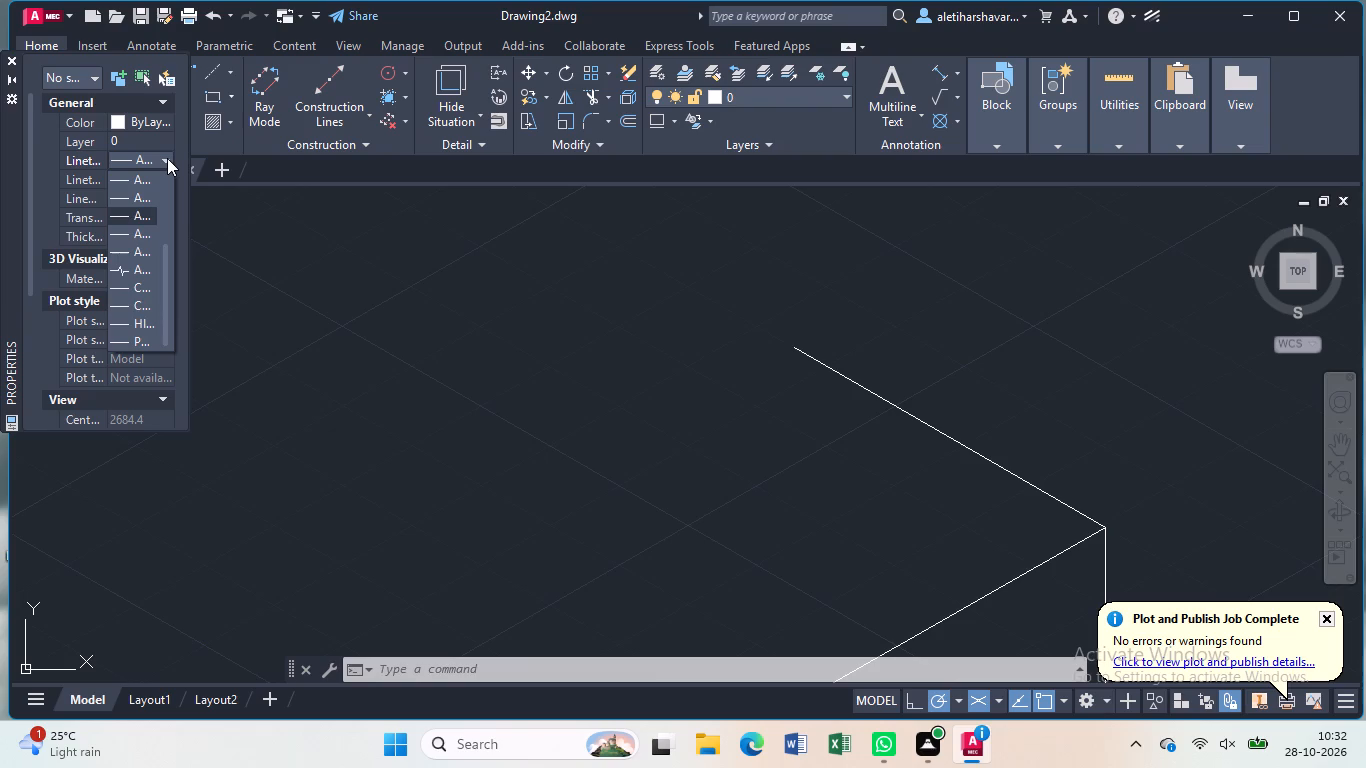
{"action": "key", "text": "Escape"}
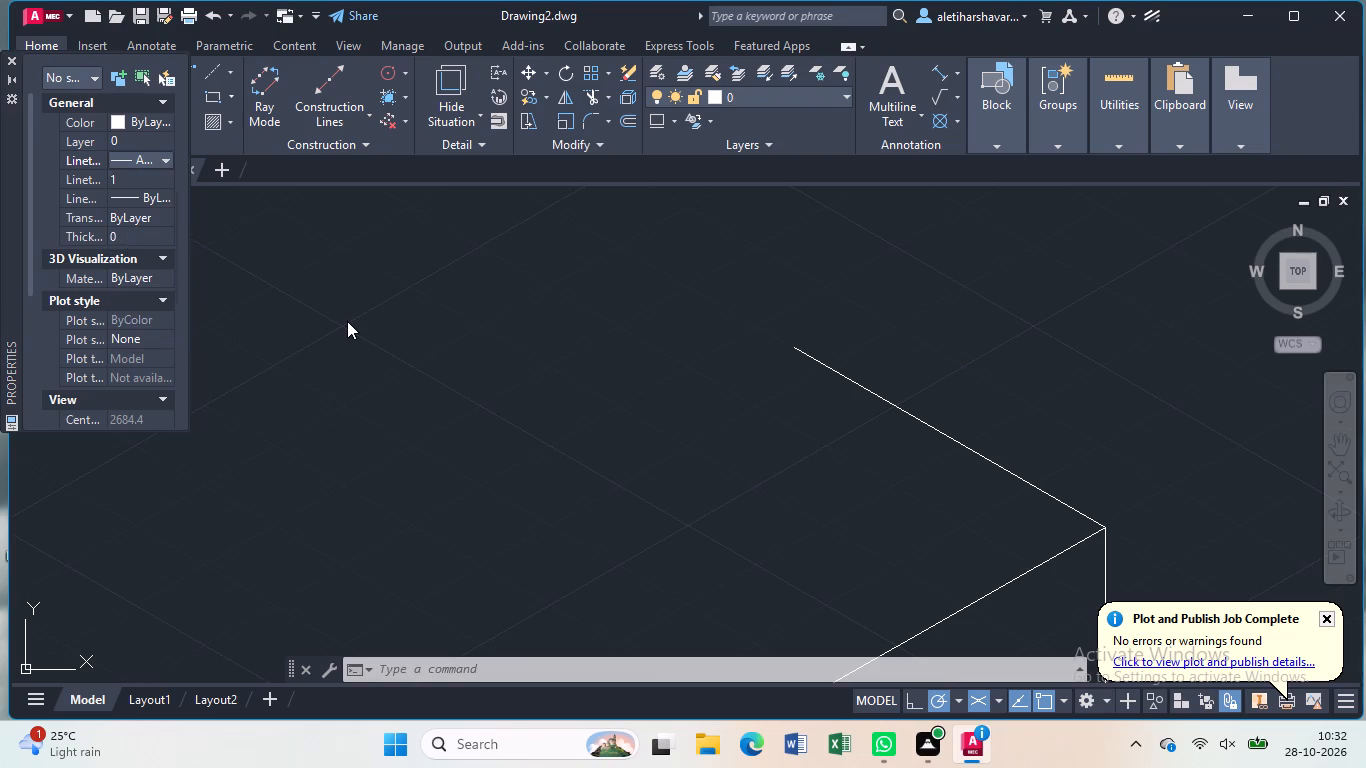
From the far end of the 45 mm top edge, draw a 7 mm line at 210°.
{"action": "key", "text": "l"}
{"action": "key", "text": "Return"}
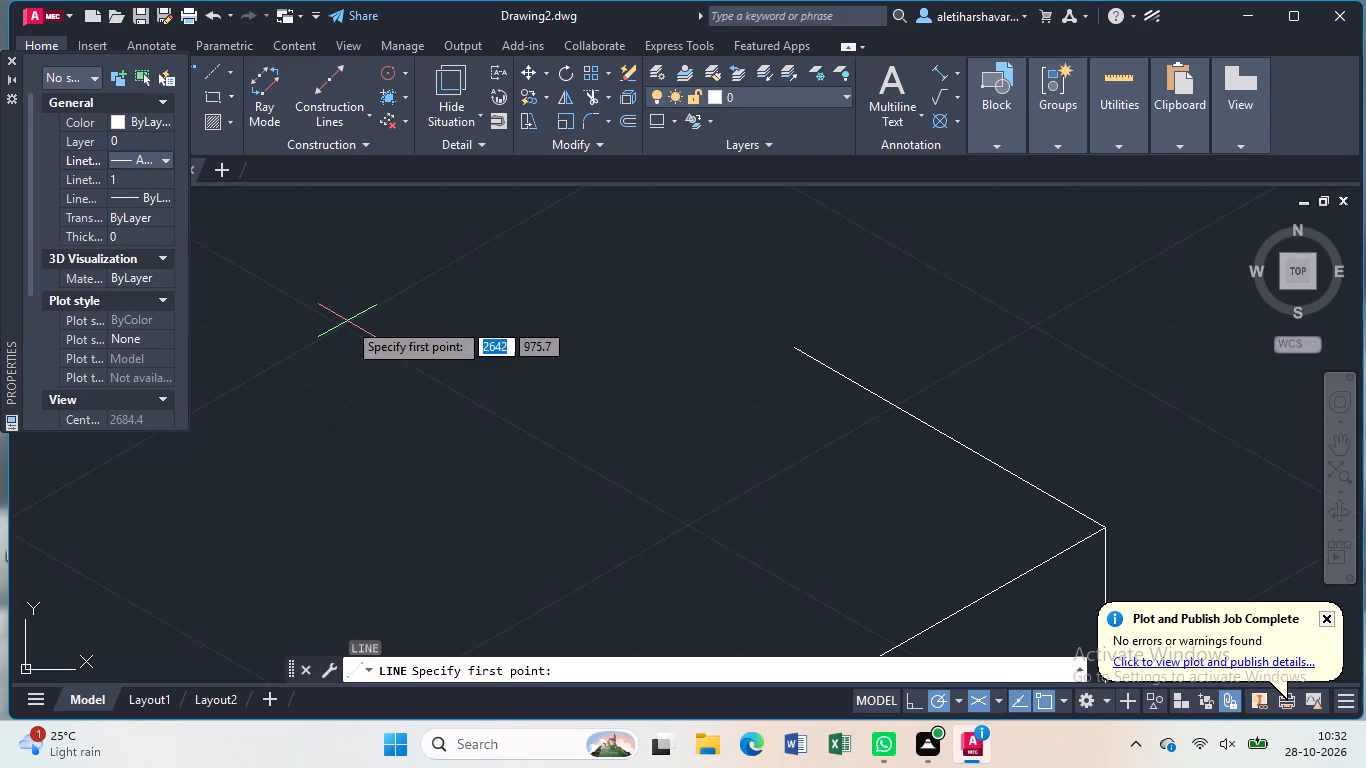
{"action": "left_click", "coordinate": [792, 348]}
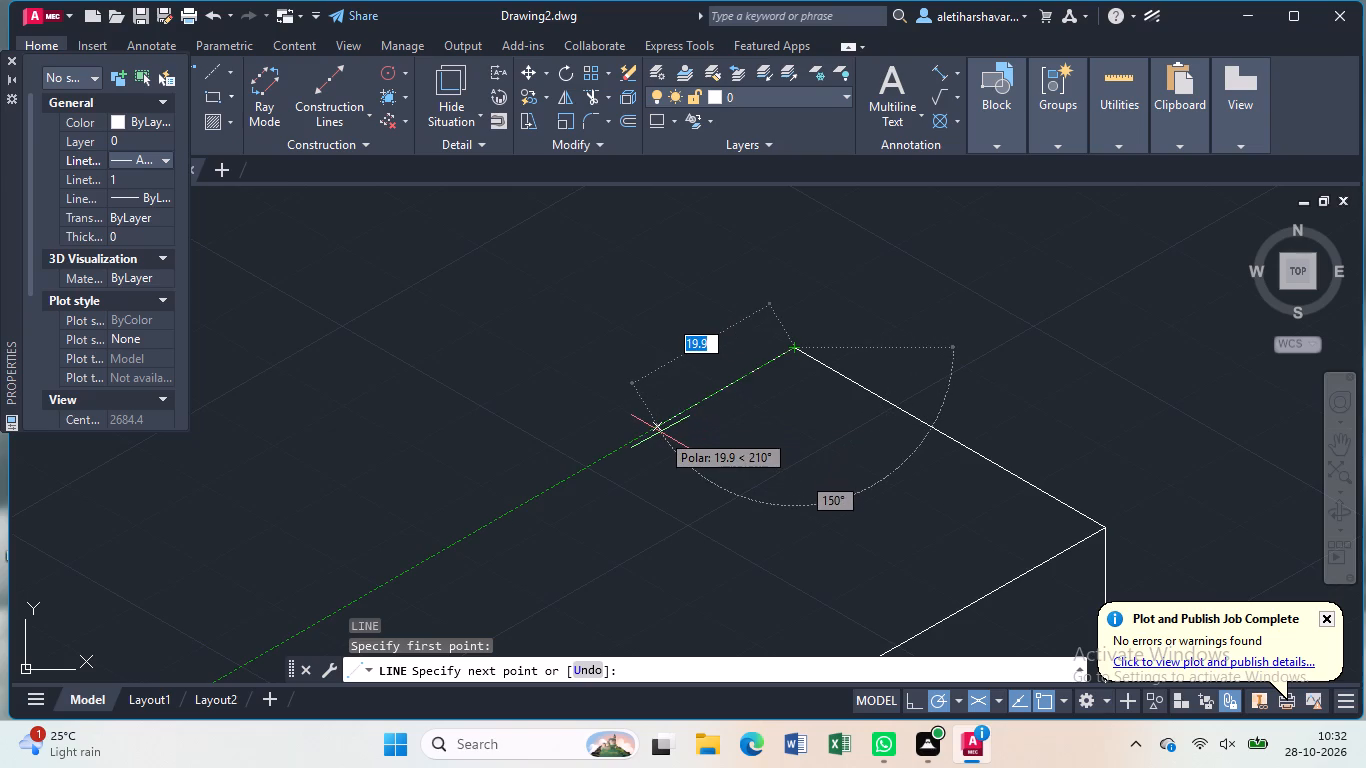
{"action": "key", "text": "7"}
{"action": "key", "text": "Return"}
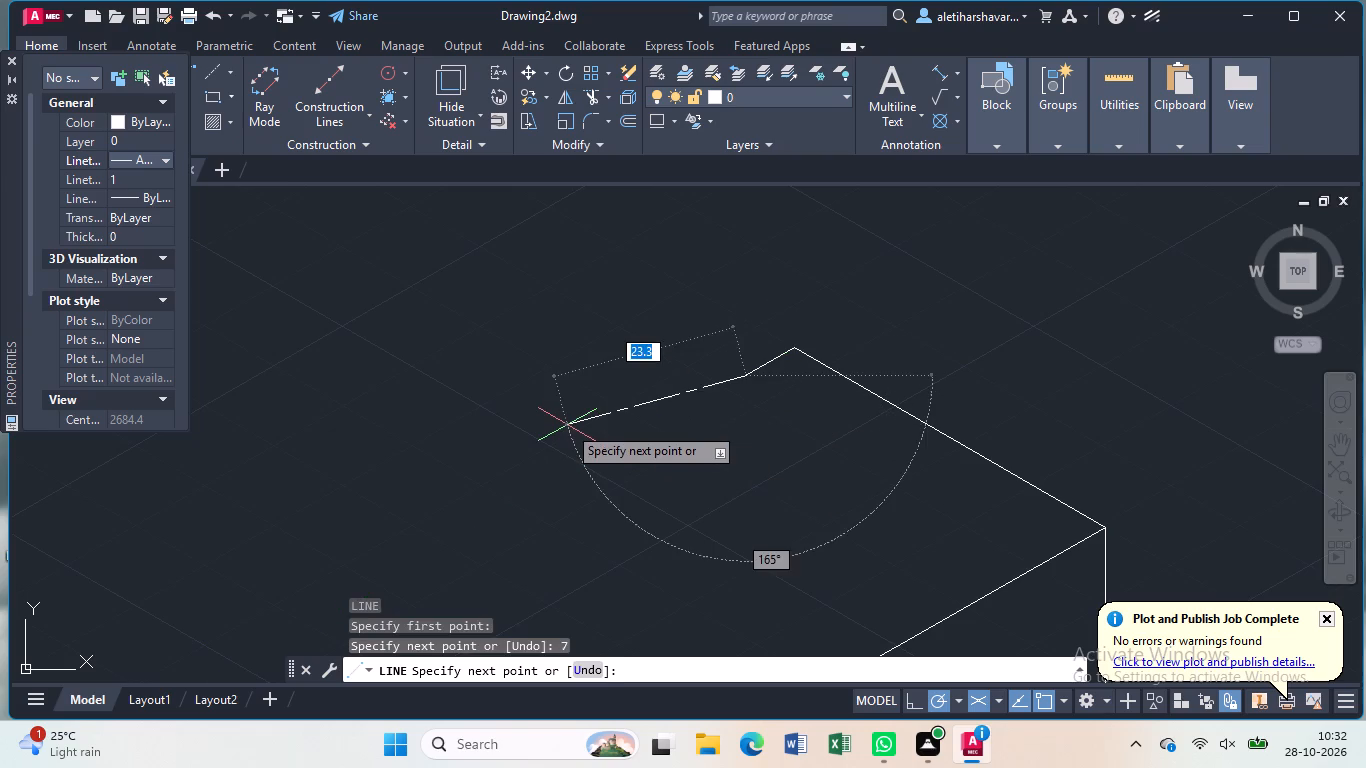
{"action": "key", "text": "Escape"}
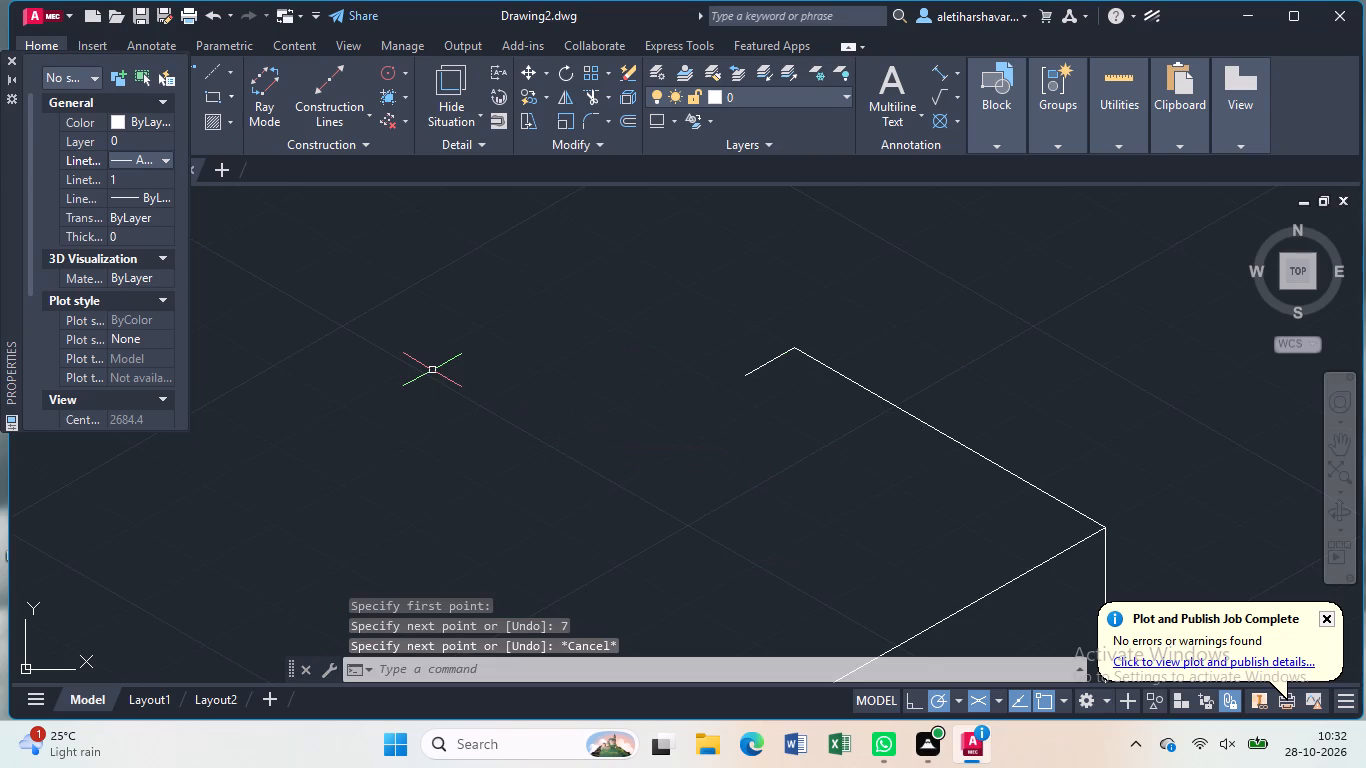
Set the current linetype back to ByLayer and close the object properties.
{"action": "left_click", "coordinate": [159, 154]}
{"action": "scroll", "coordinate": [145, 231], "scroll_direction": "up", "scroll_amount": 9}
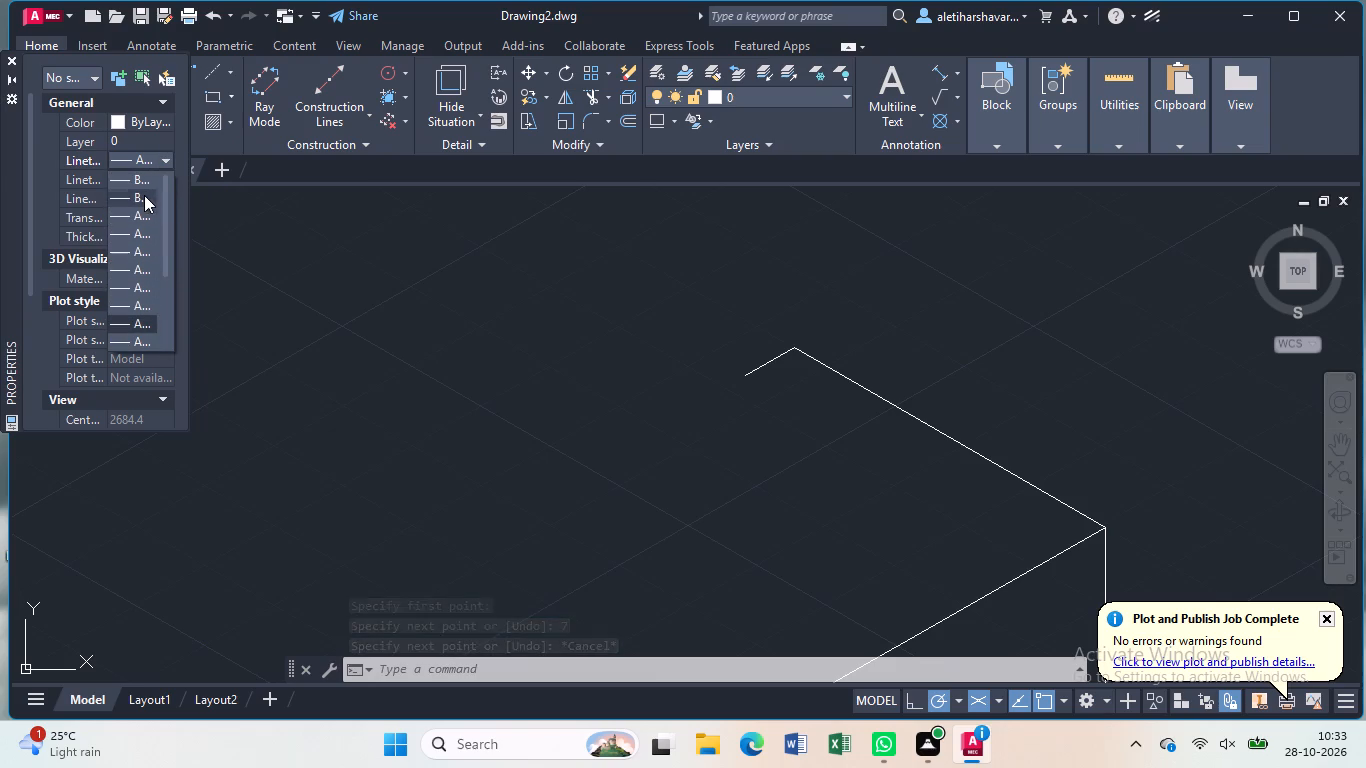
{"action": "left_click", "coordinate": [144, 183]}
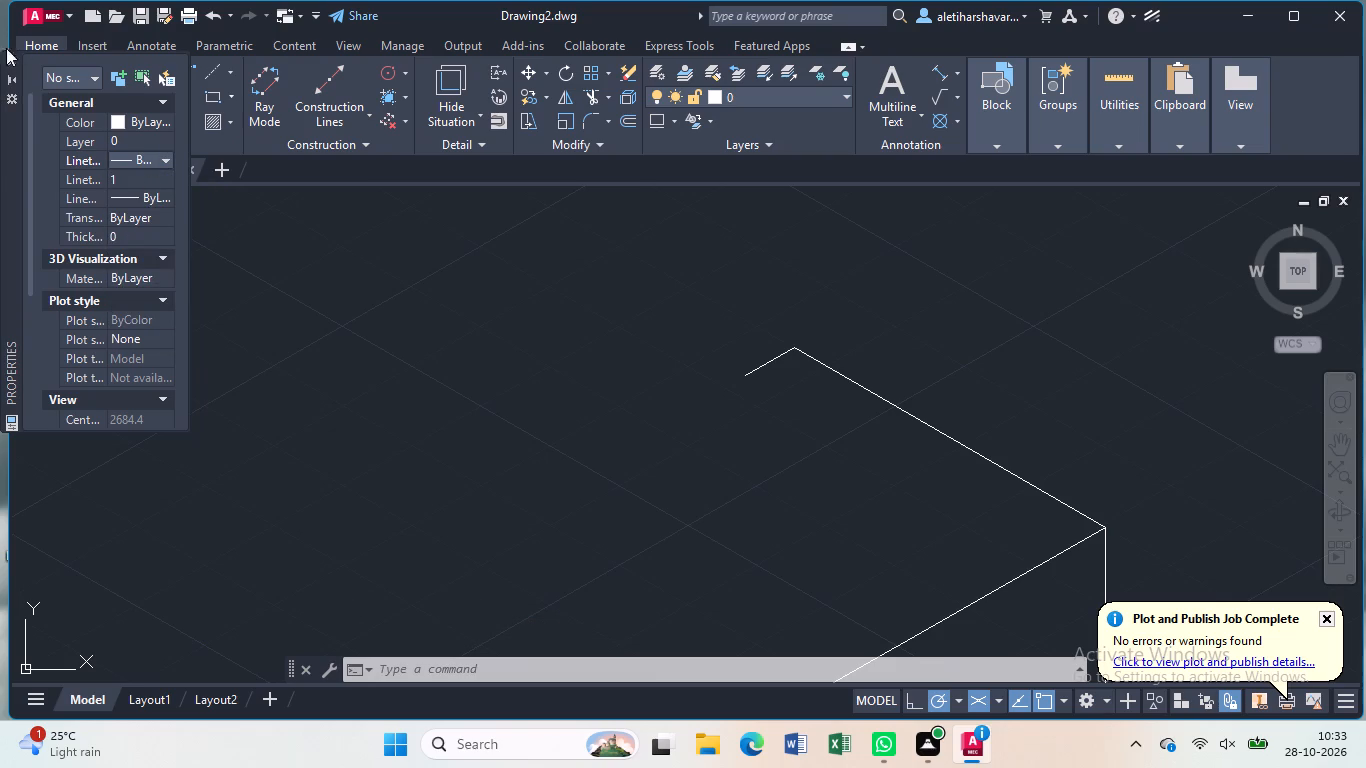
{"action": "left_click", "coordinate": [13, 57]}
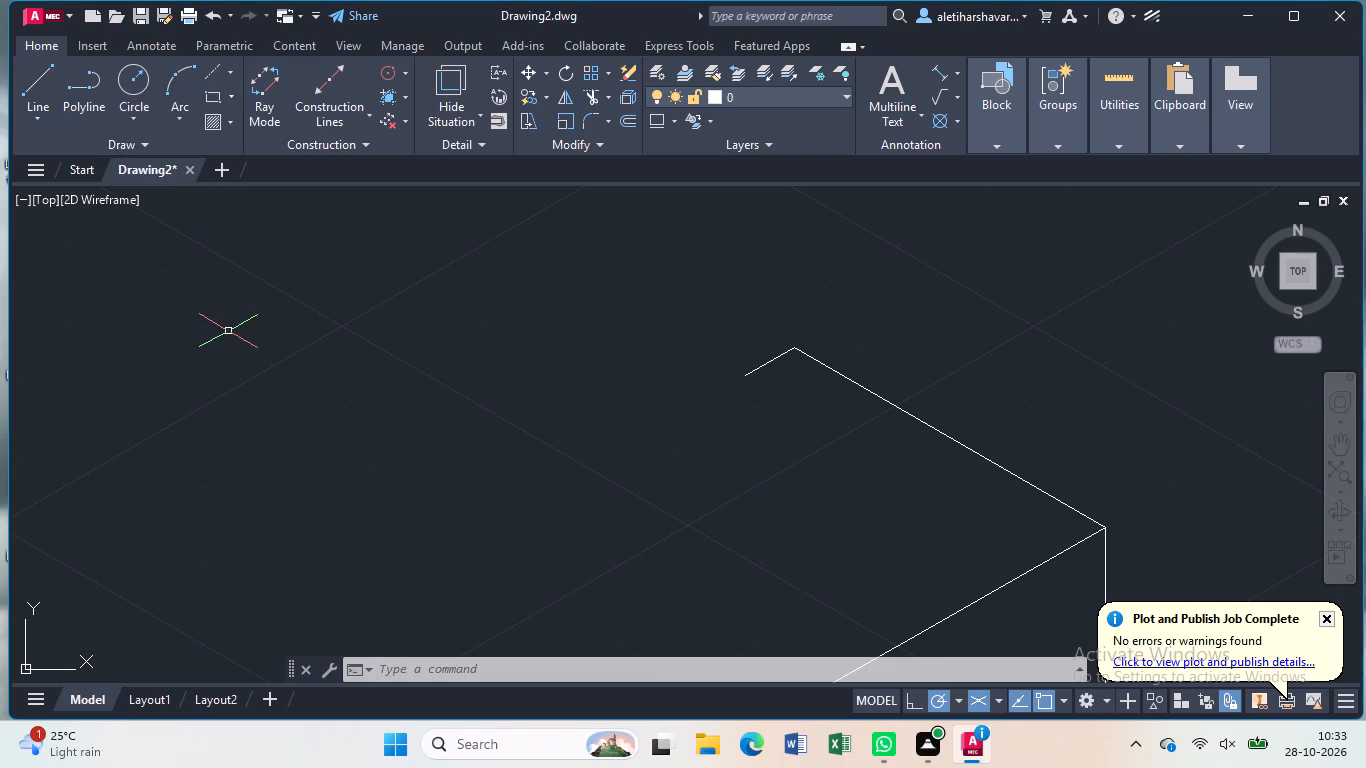
Draw a top-plane isocircle of radius 12 mm centred on the free end of the 7 mm line.
{"action": "type", "text": "ell"}
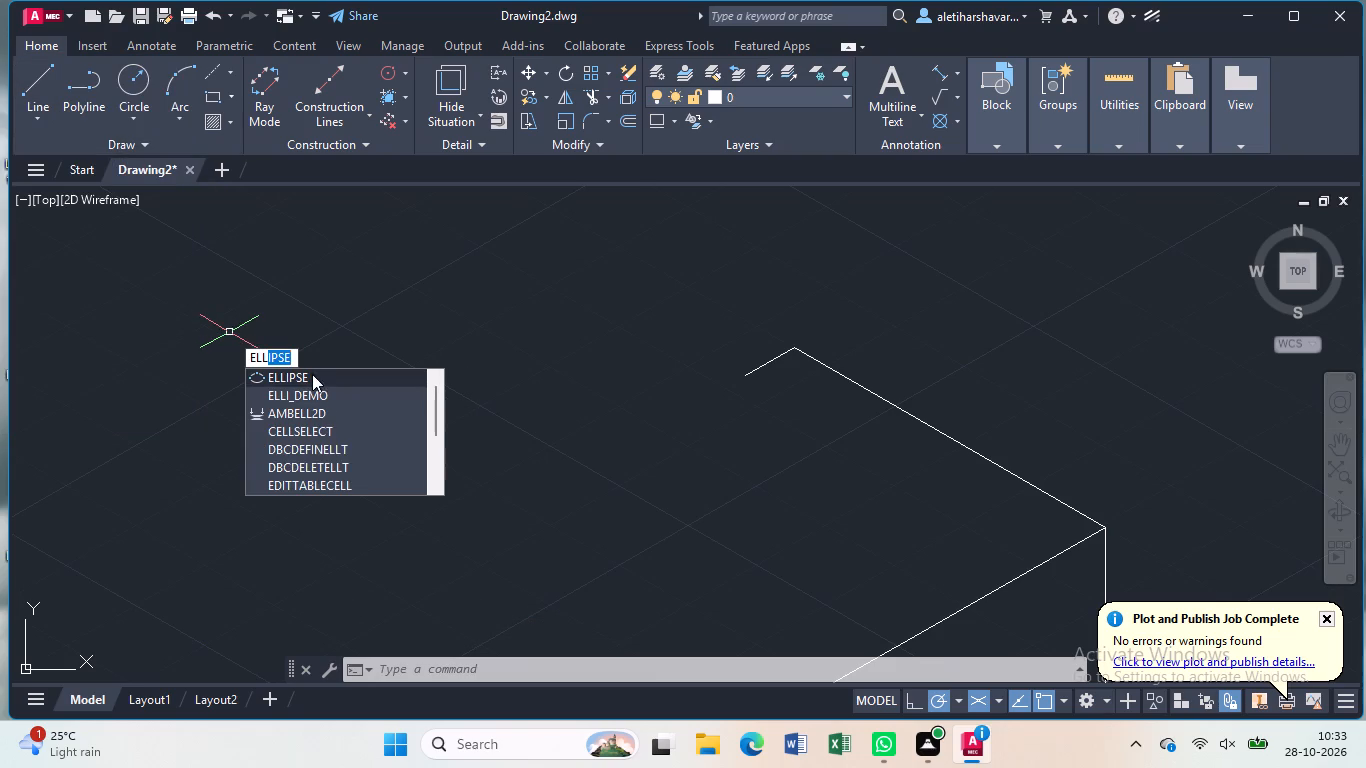
{"action": "left_click", "coordinate": [314, 380]}
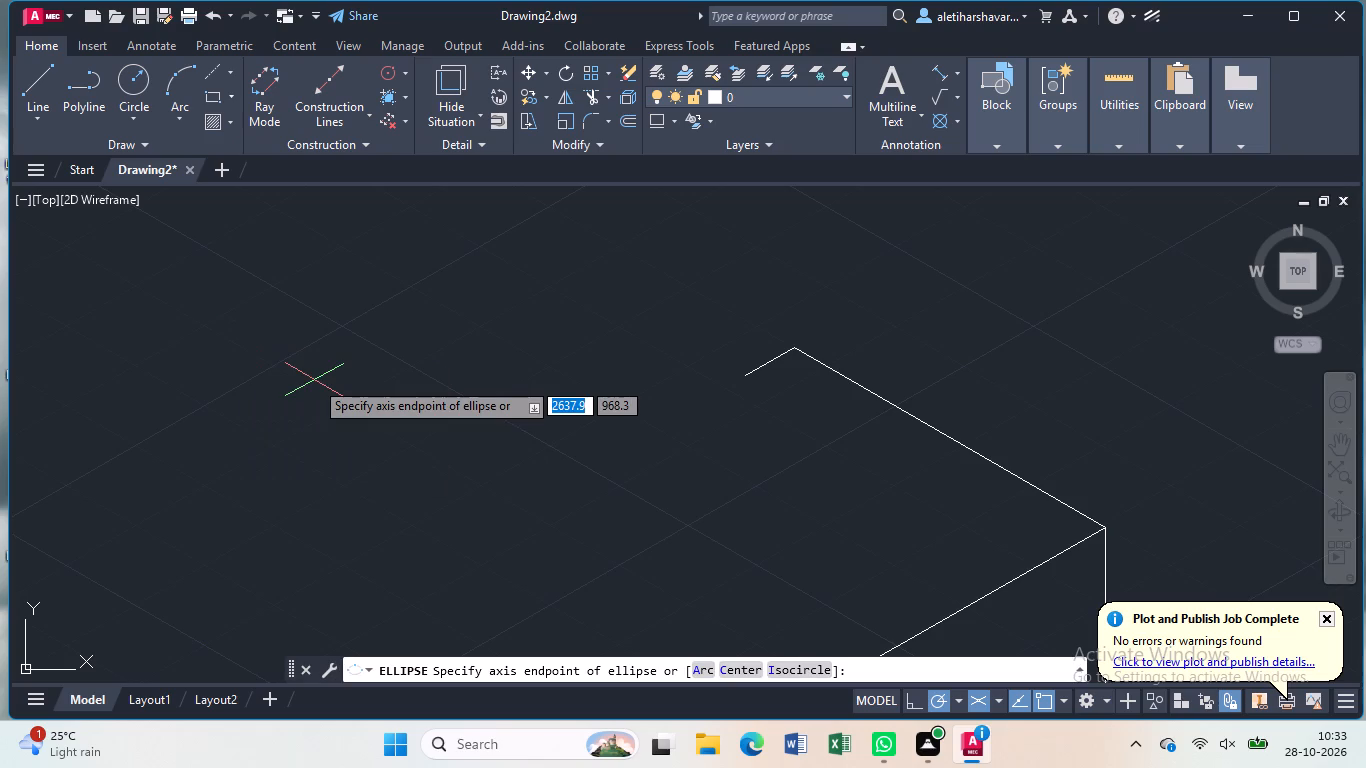
{"action": "left_click", "coordinate": [823, 674]}
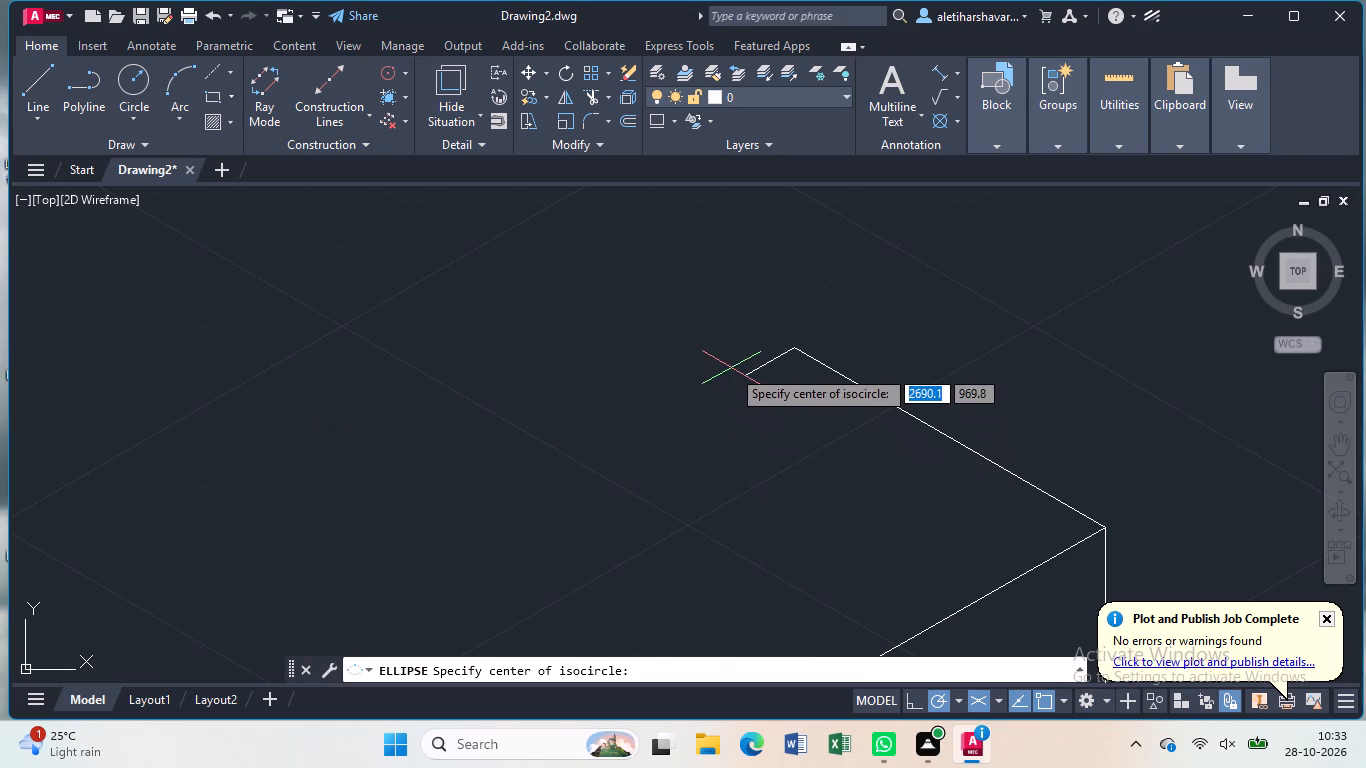
{"action": "left_click", "coordinate": [744, 378]}
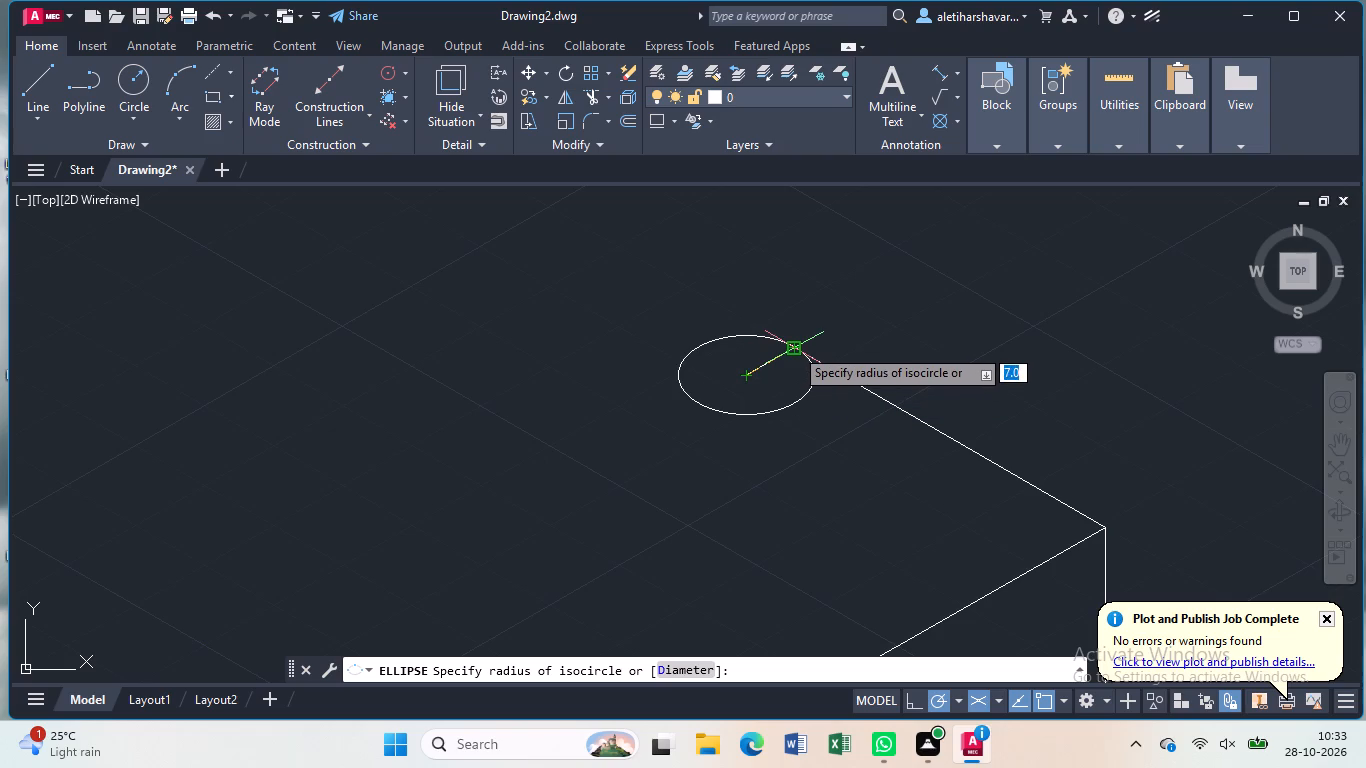
{"action": "type", "text": "12"}
{"action": "key", "text": "Return"}
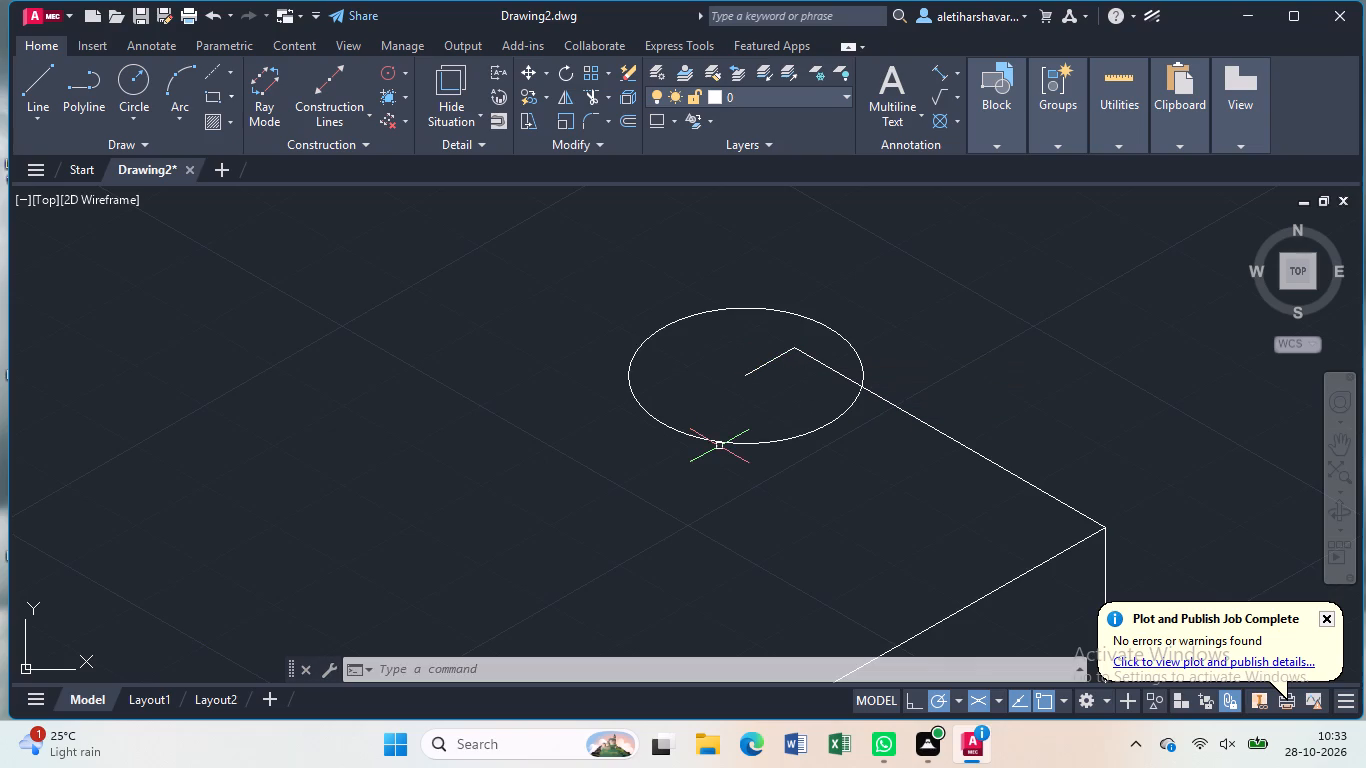
Draw a line from the isocircle's centre at 330° past its edge, and back through the centre beyond the opposite edge.
{"action": "key", "text": "l"}
{"action": "key", "text": "Return"}
{"action": "left_click", "coordinate": [749, 374]}
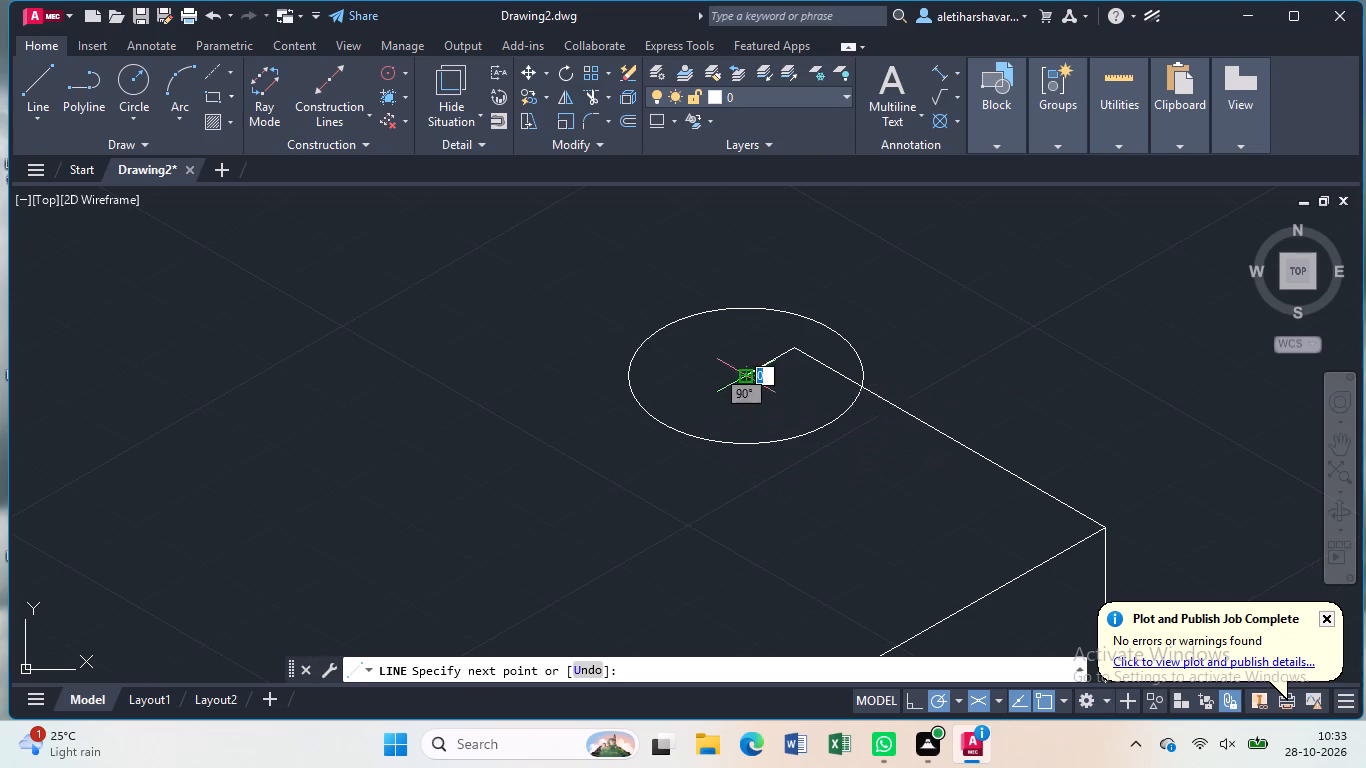
{"action": "left_click", "coordinate": [851, 446]}
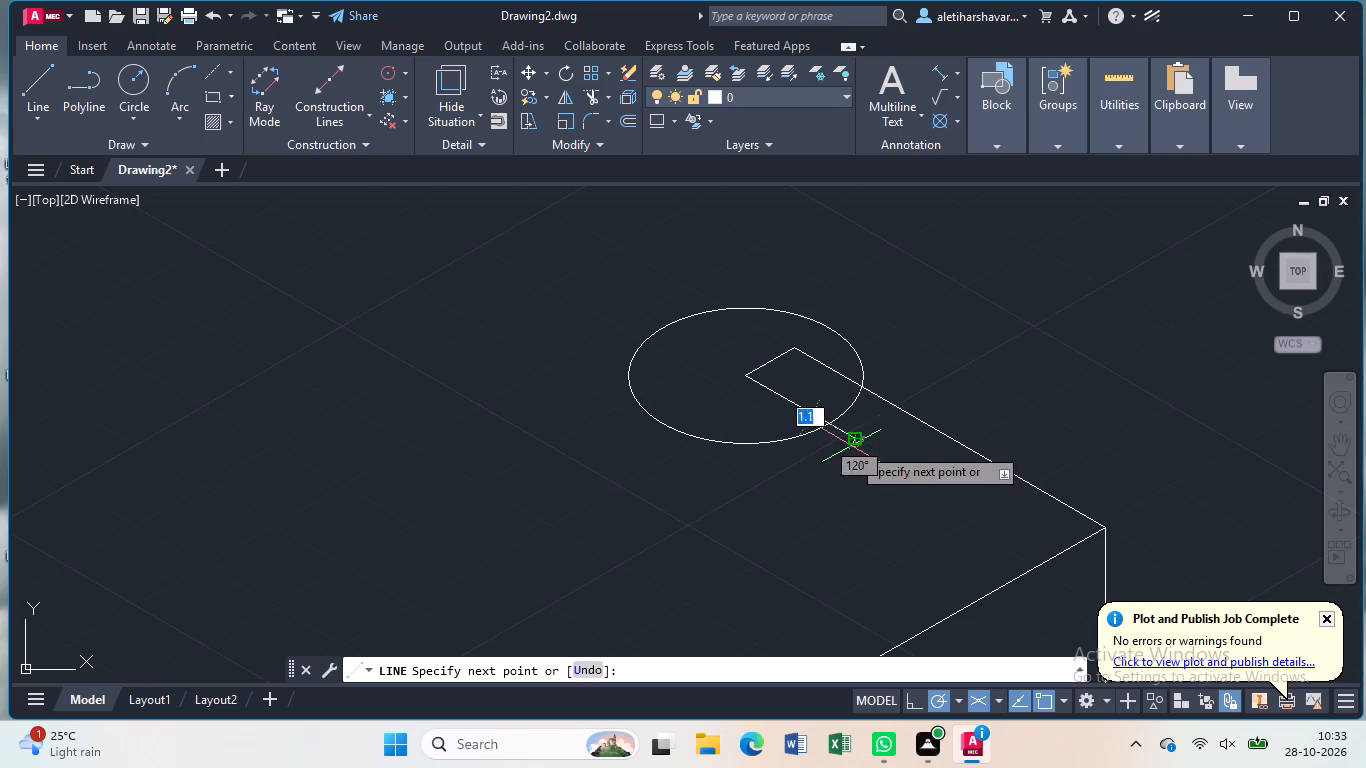
{"action": "left_click", "coordinate": [647, 317]}
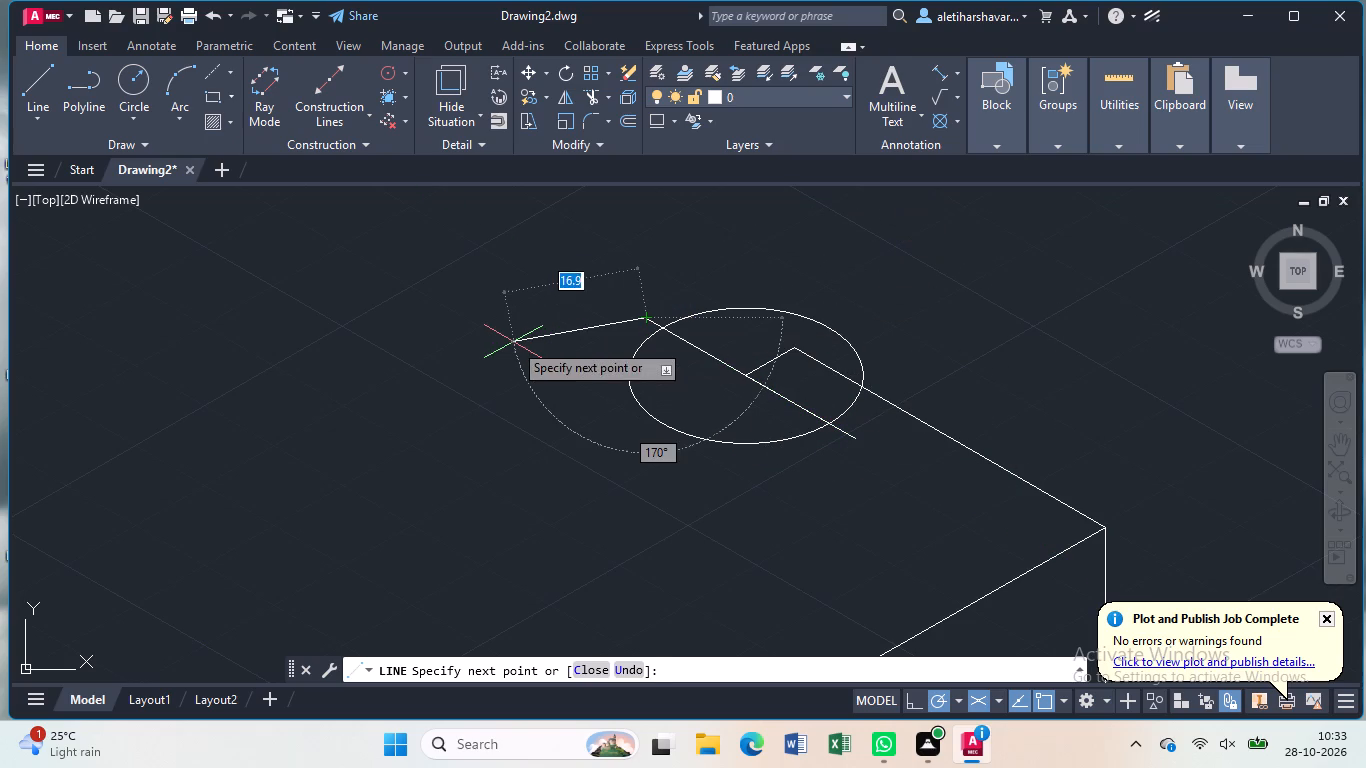
{"action": "key", "text": "Escape"}
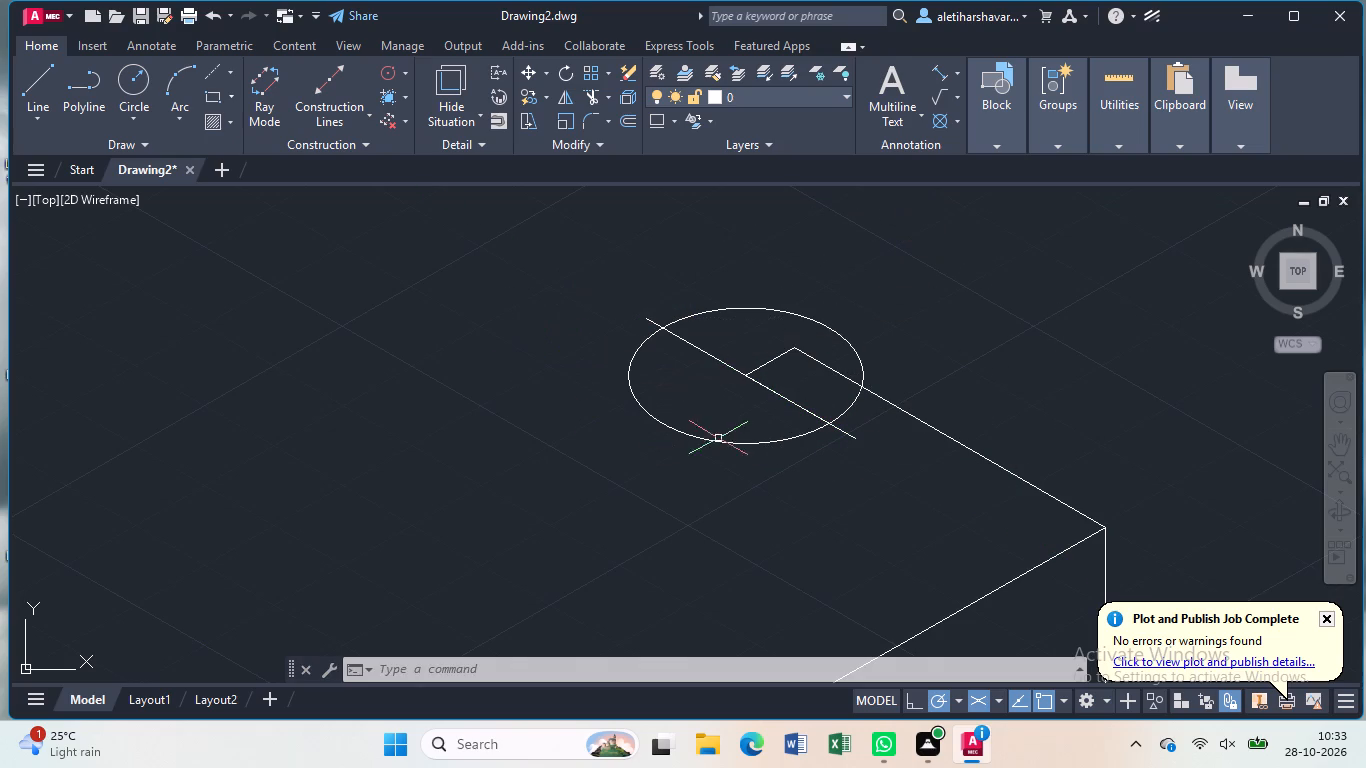
Start another line at the isocircle.
{"action": "middle_click_drag", "start_coordinate": [711, 422], "coordinate": [717, 448]}
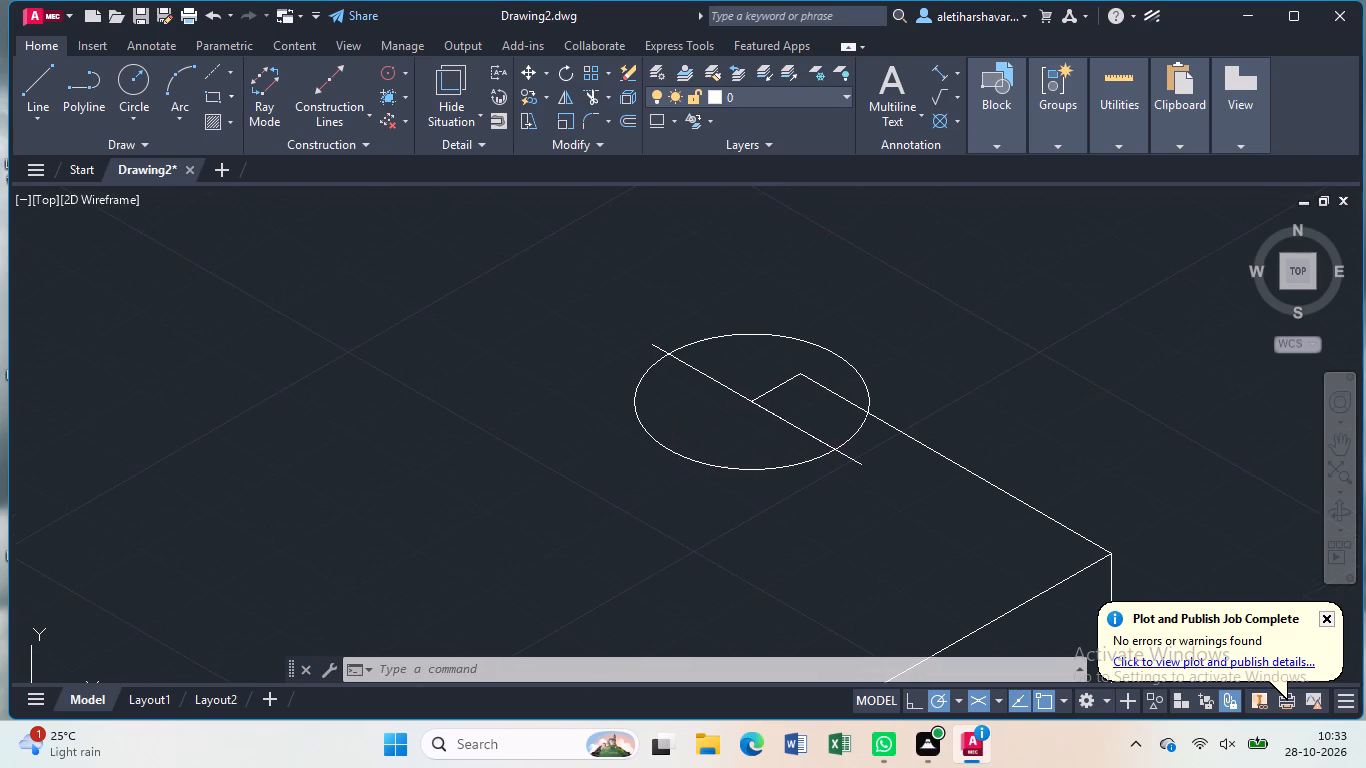
{"action": "key", "text": "l"}
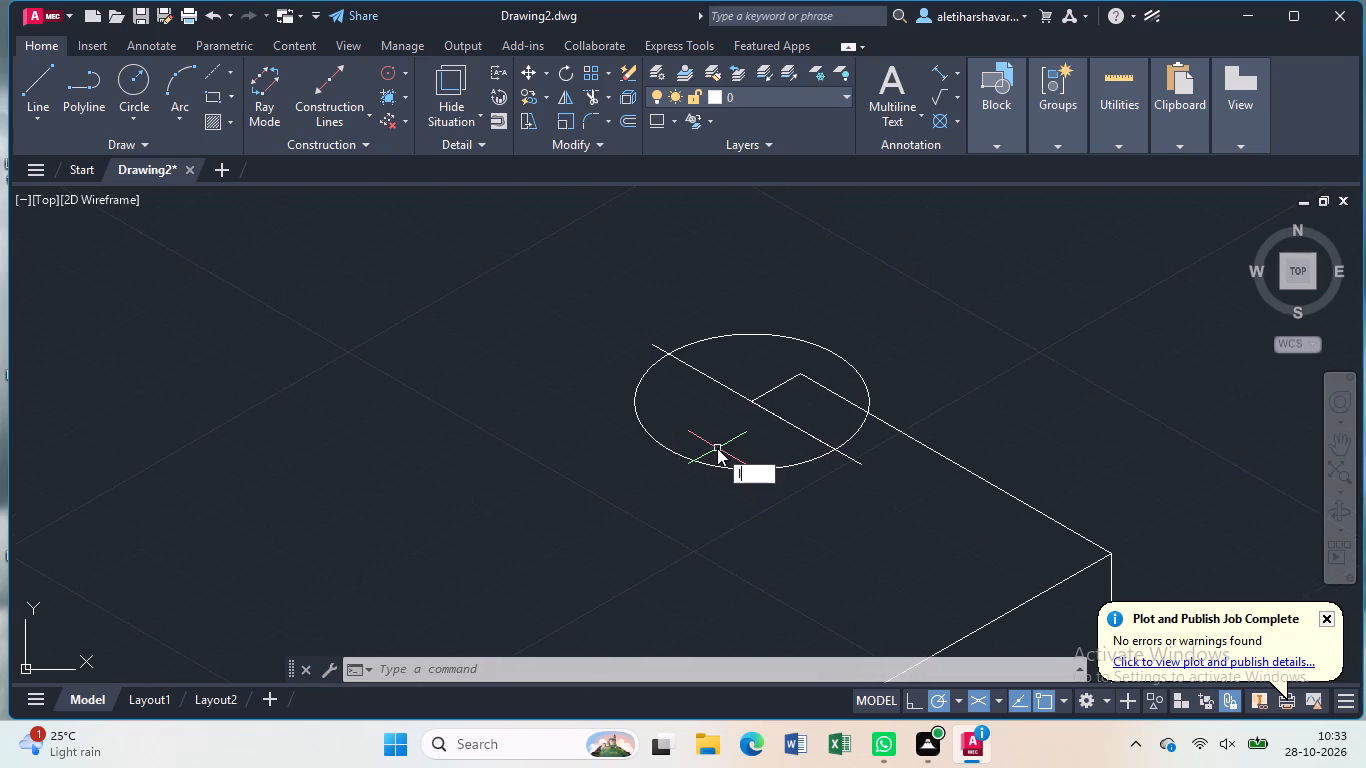
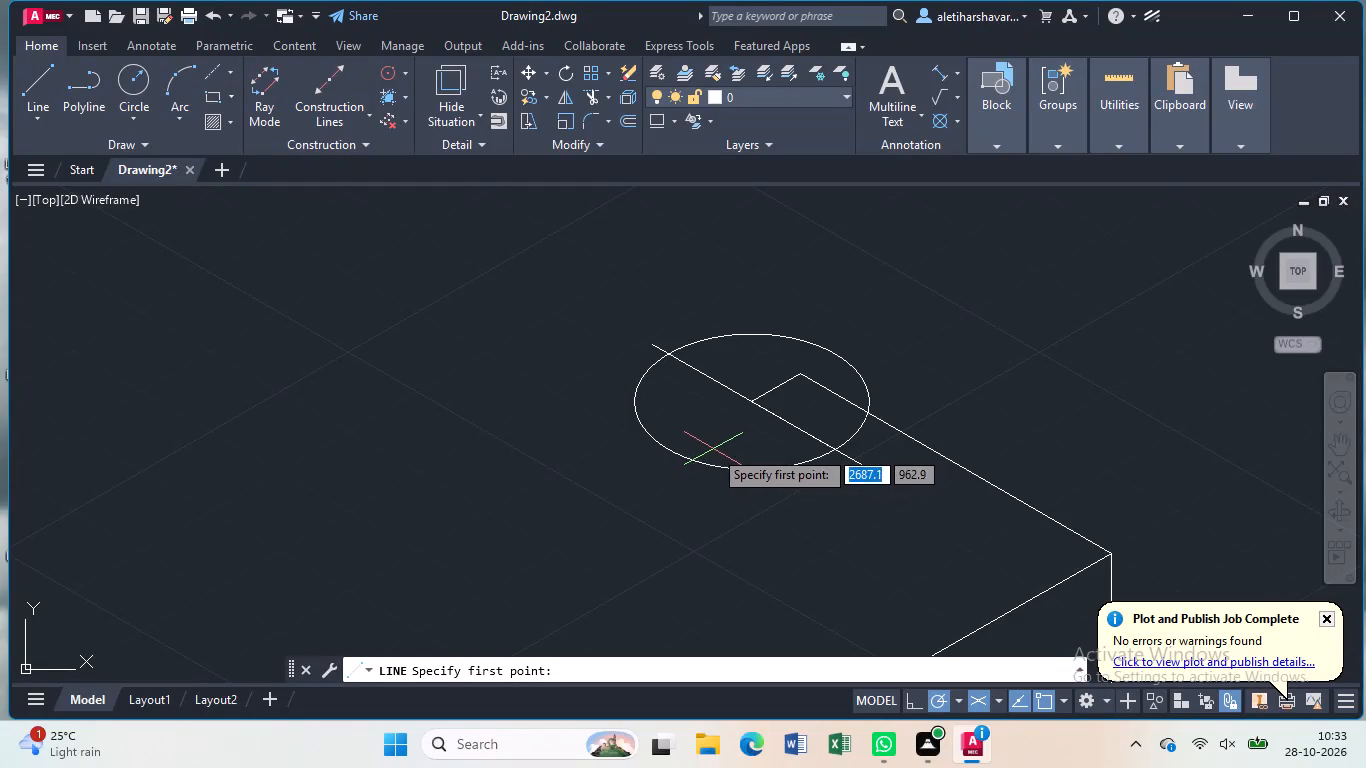
From the top corner above the vertical edge, draw a 10 mm line at 150° along the top edge, continuing 10 mm at 210° inward.
{"action": "left_click", "coordinate": [1110, 557]}
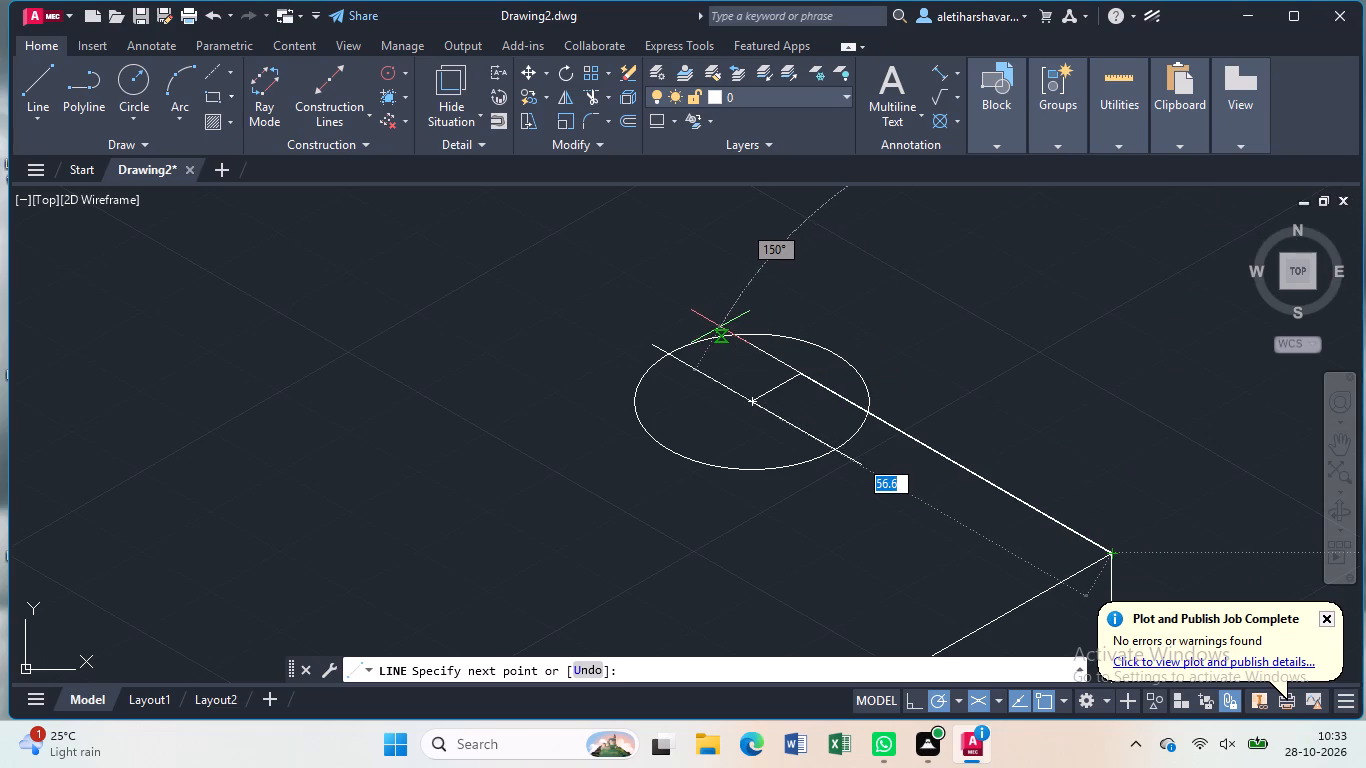
{"action": "type", "text": "10"}
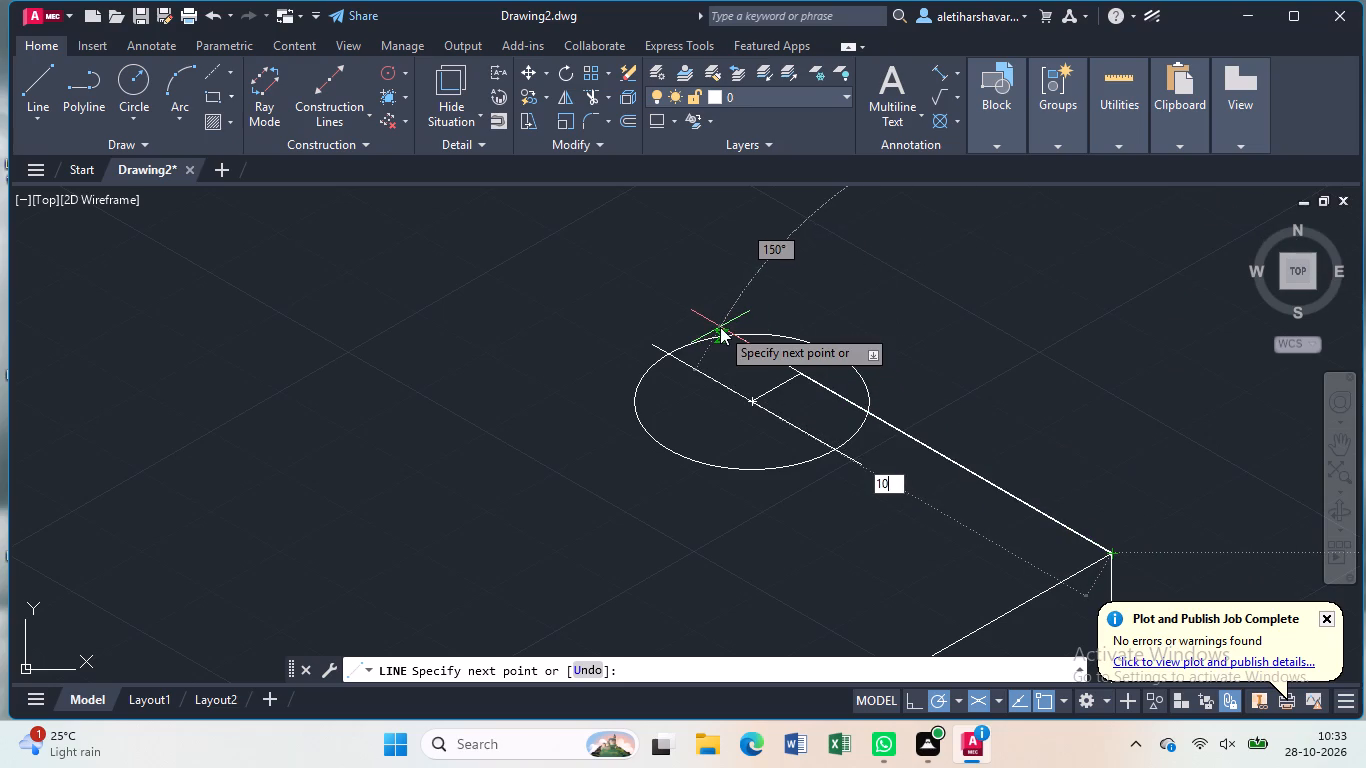
{"action": "key", "text": "Return"}
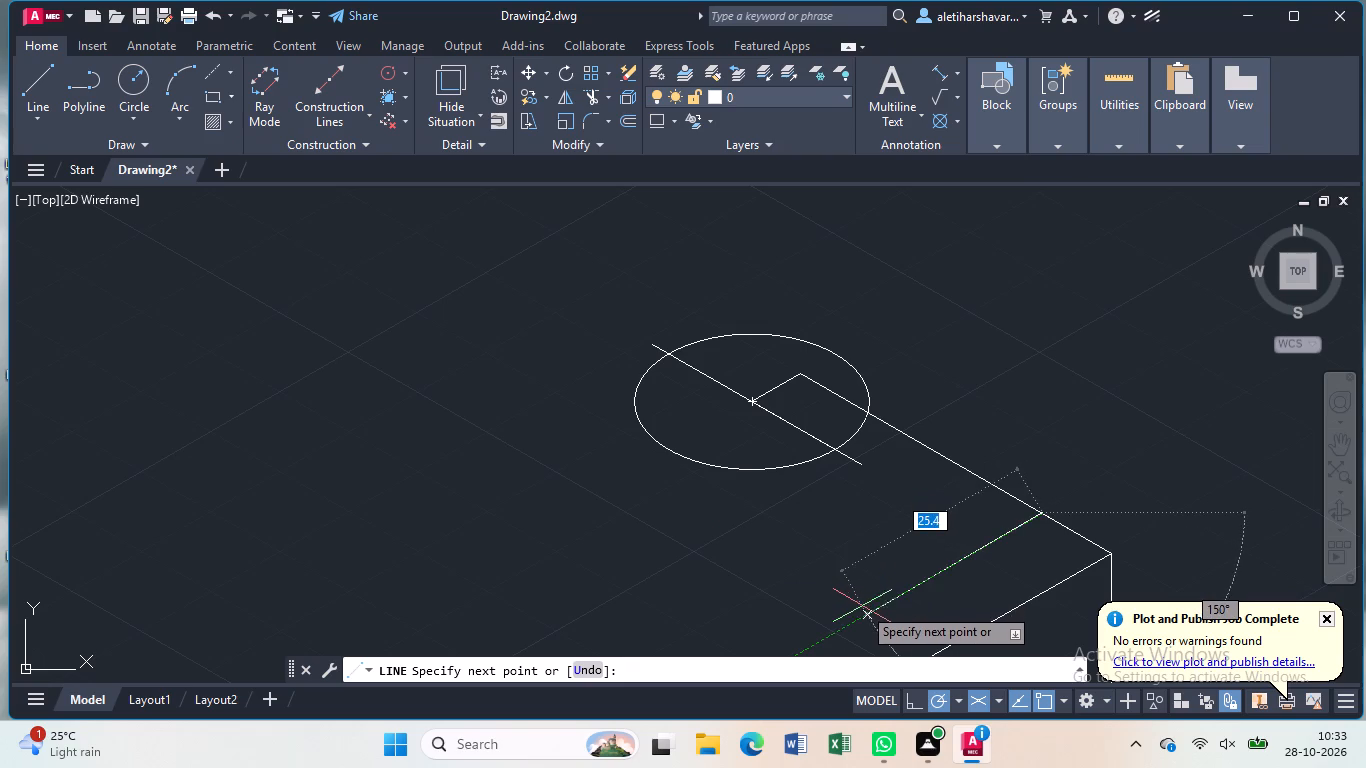
{"action": "type", "text": "10"}
{"action": "key", "text": "Return"}
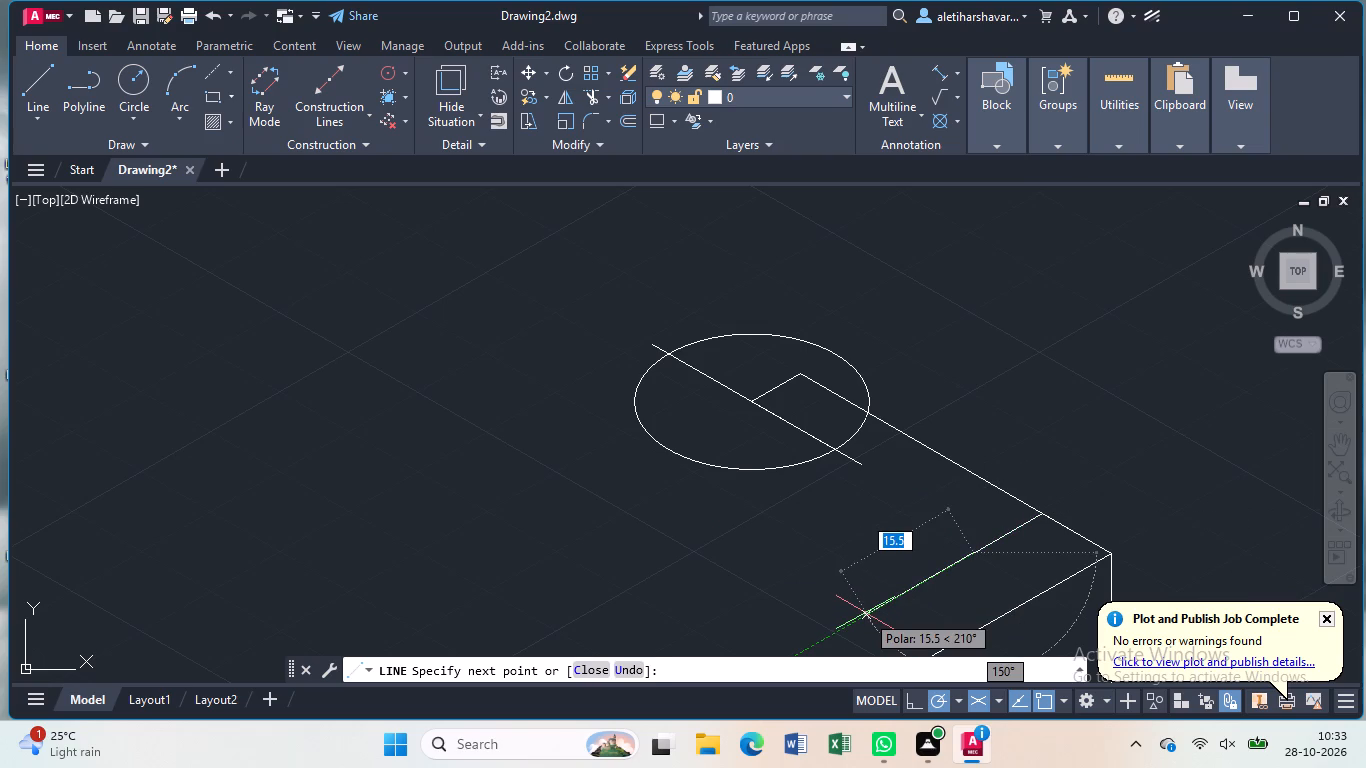
{"action": "key", "text": "Escape"}
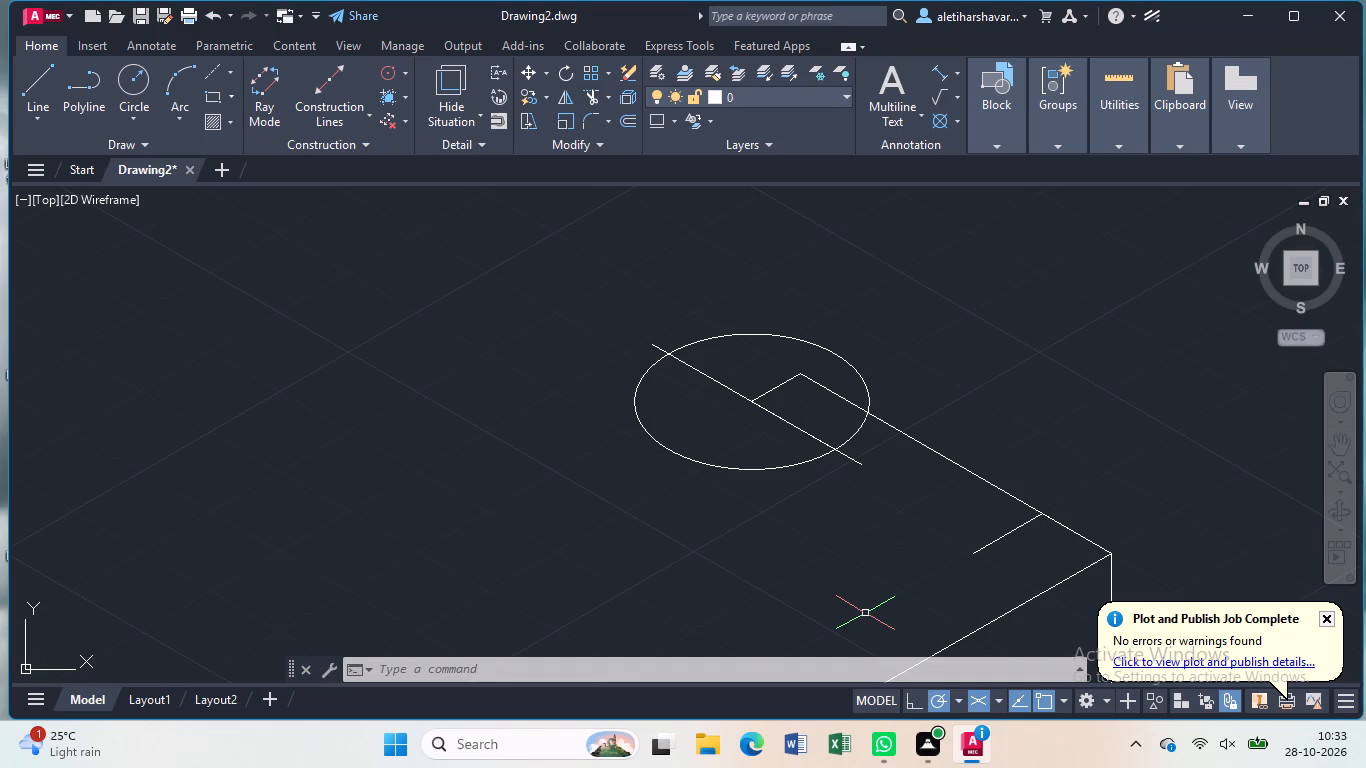
Draw a top-plane isocircle of radius 8 mm centred on the free end of the 10 mm inward line.
{"action": "key", "text": "e"}
{"action": "type", "text": "ll"}
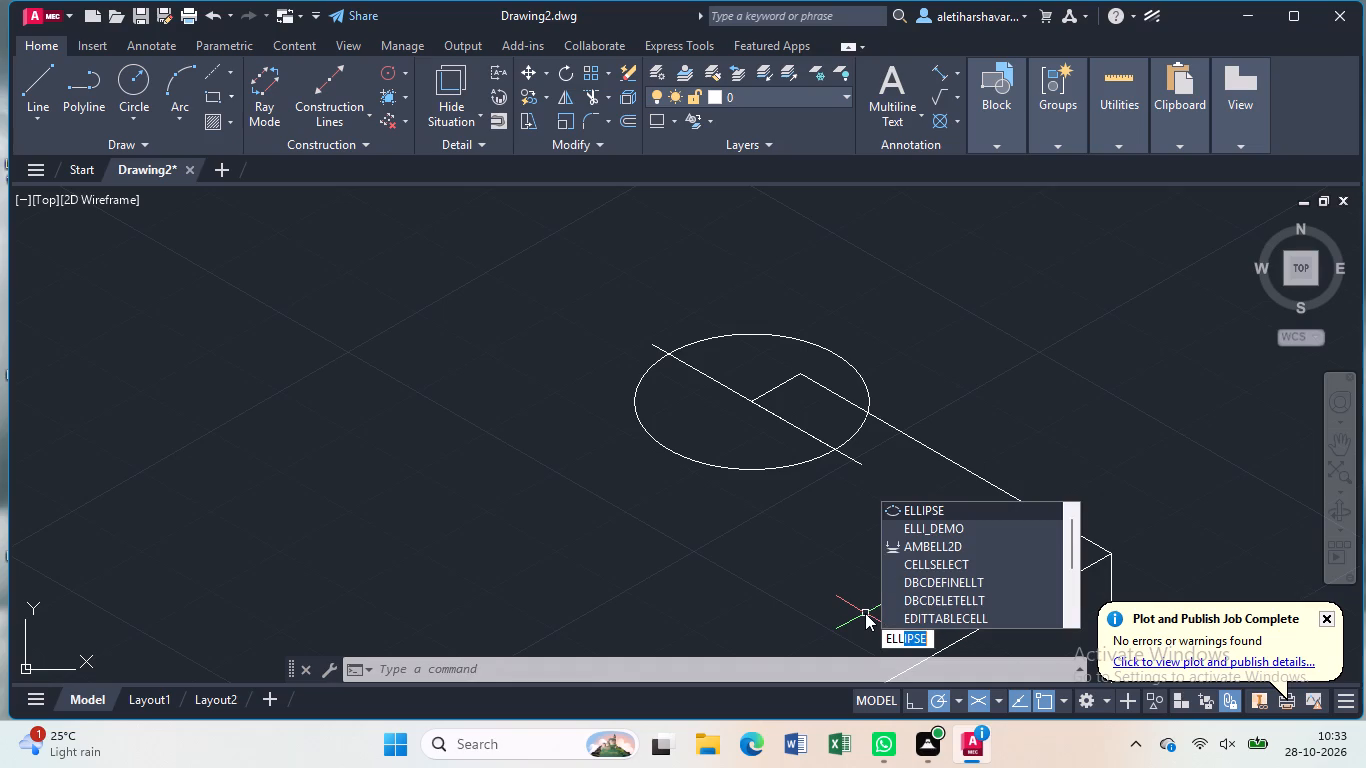
{"action": "left_click", "coordinate": [962, 517]}
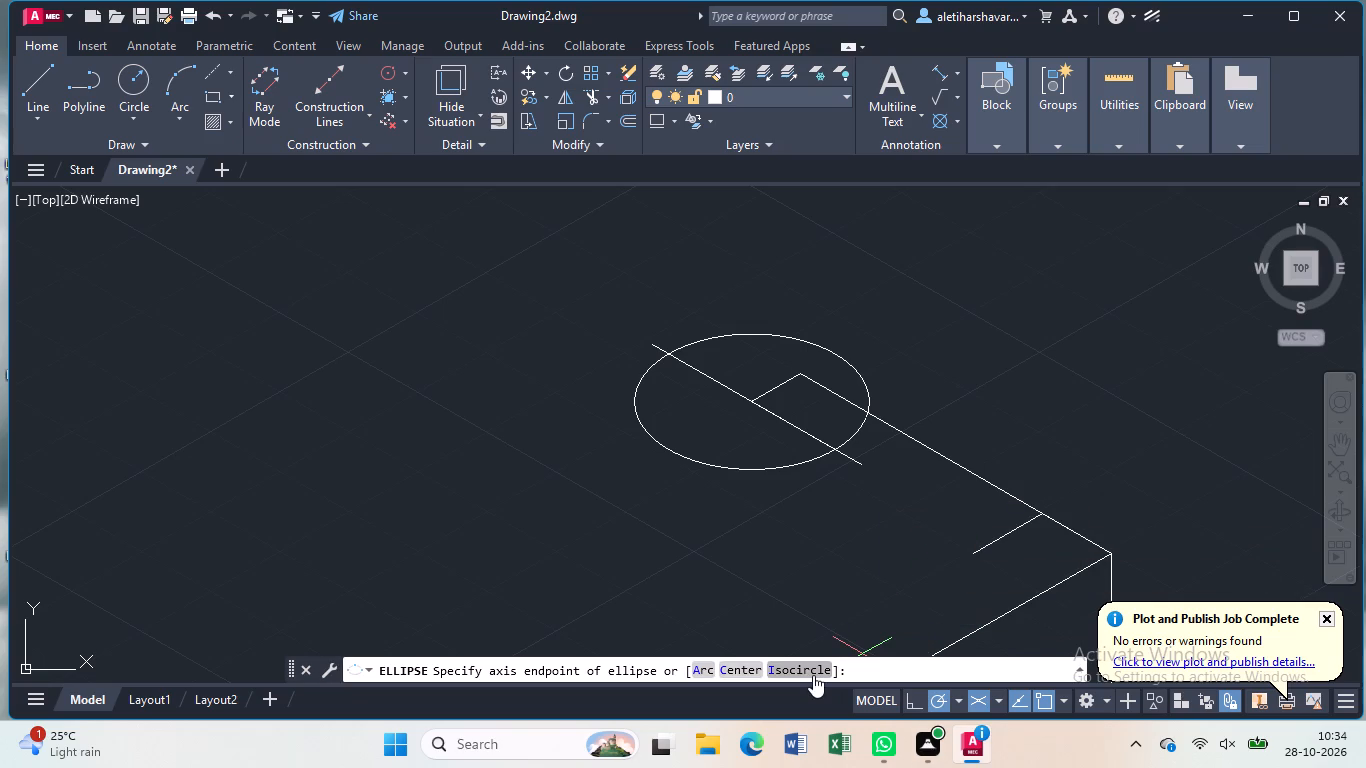
{"action": "left_click", "coordinate": [813, 675]}
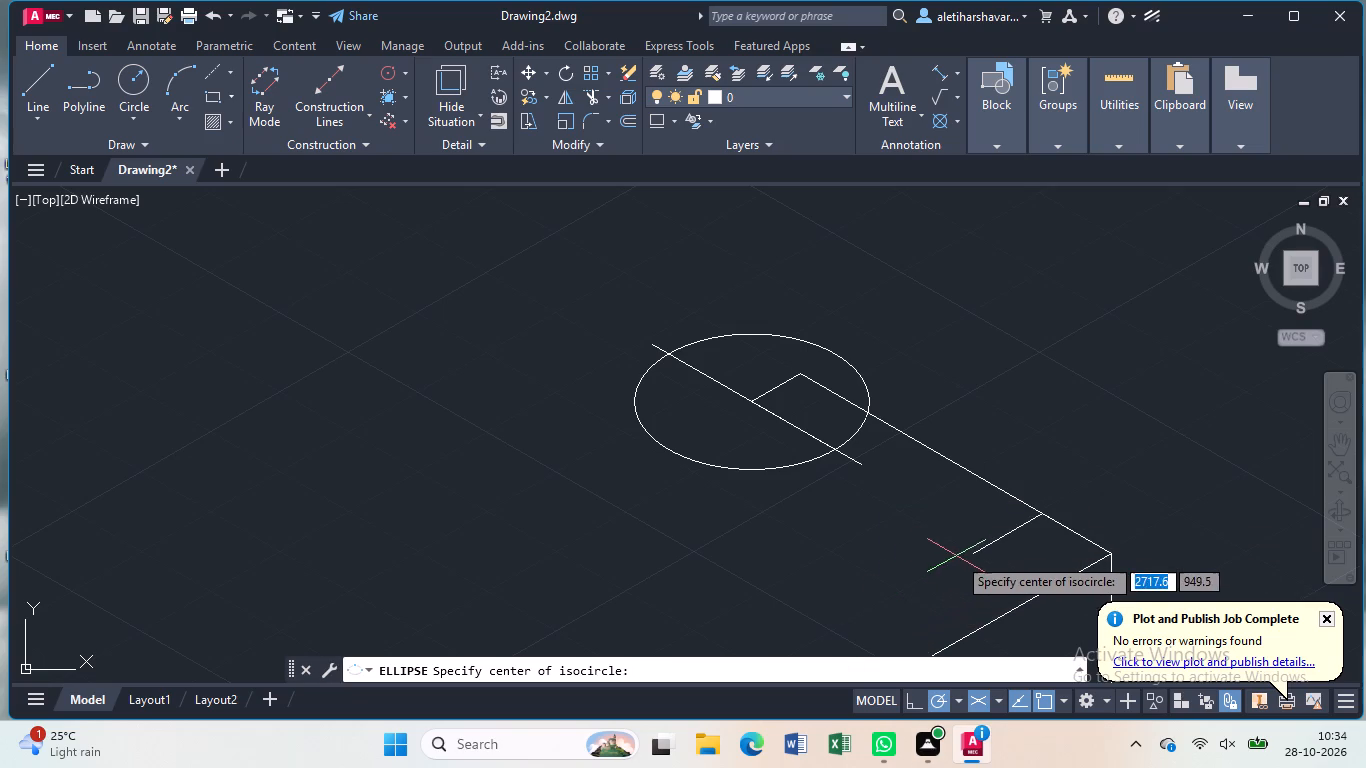
{"action": "left_click", "coordinate": [975, 548]}
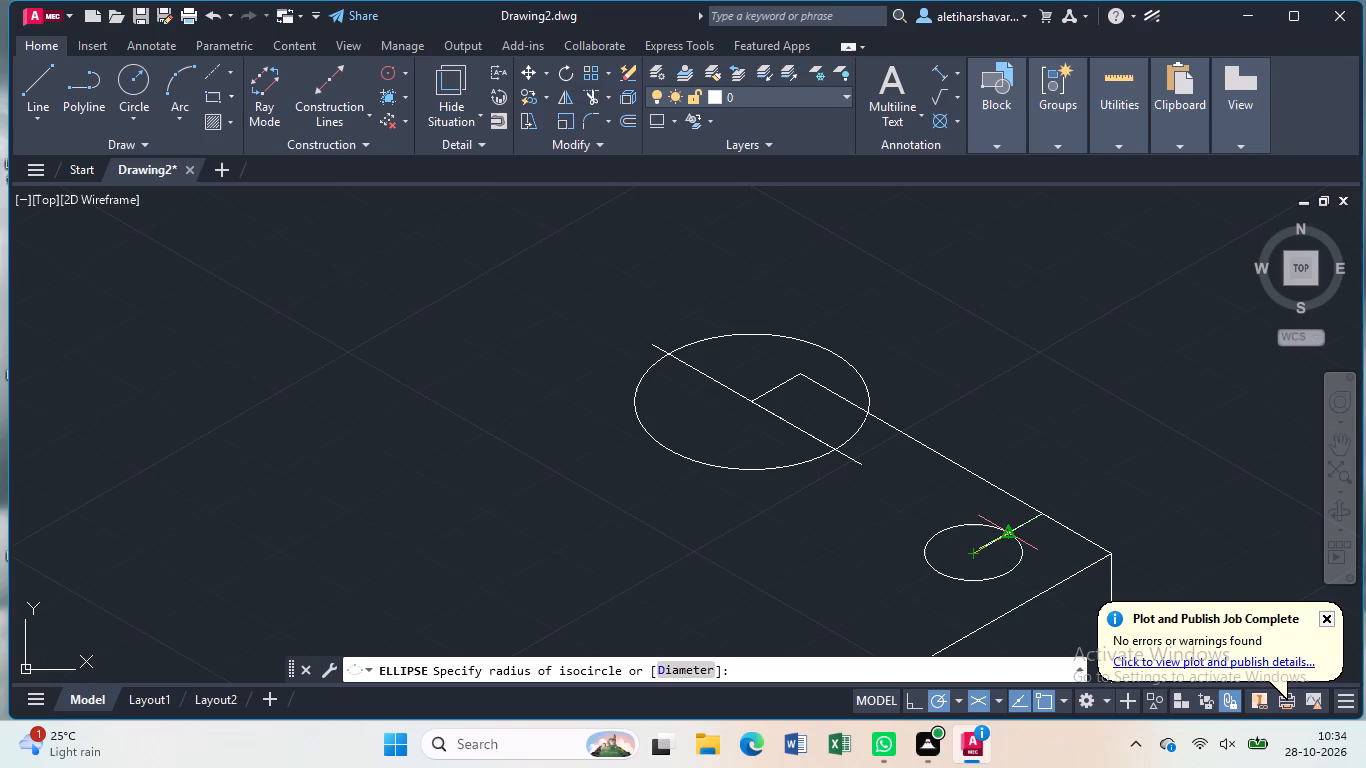
{"action": "key", "text": "8"}
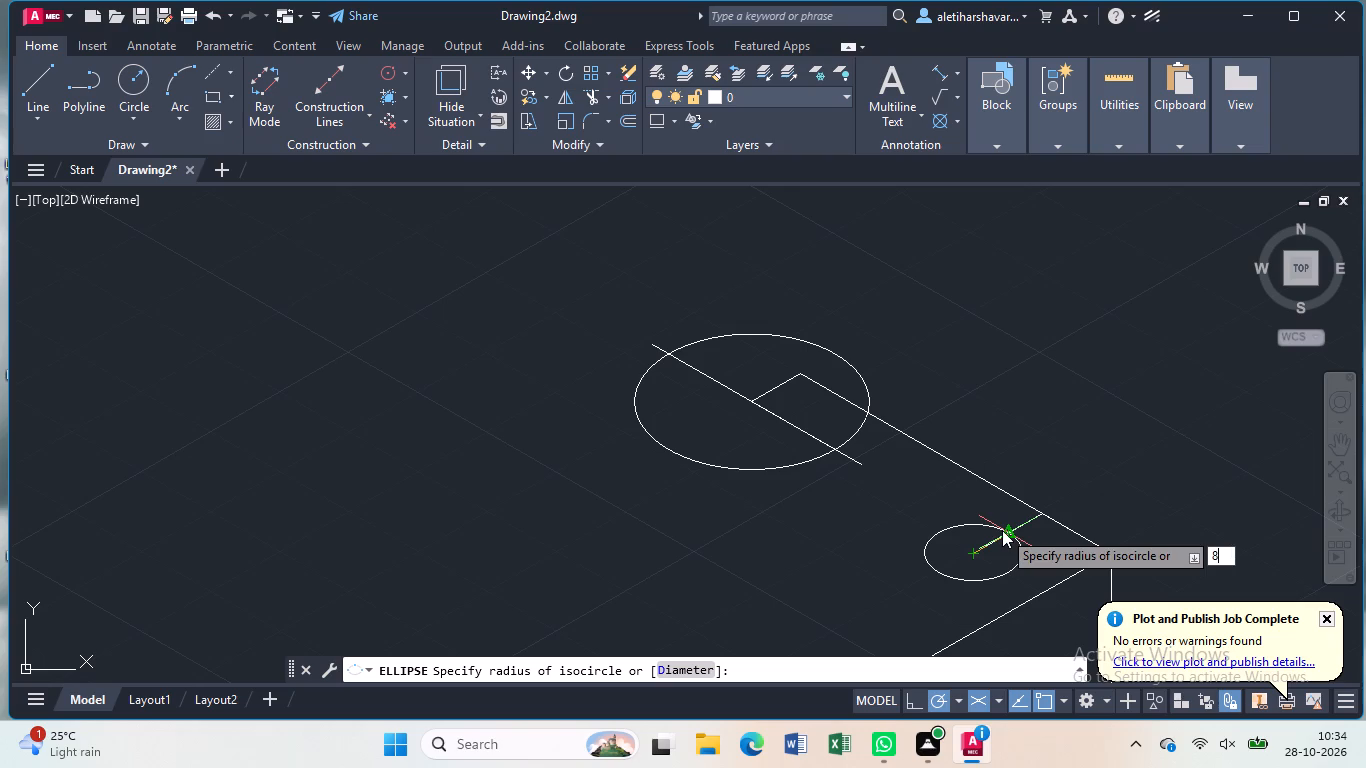
{"action": "key", "text": "Return"}
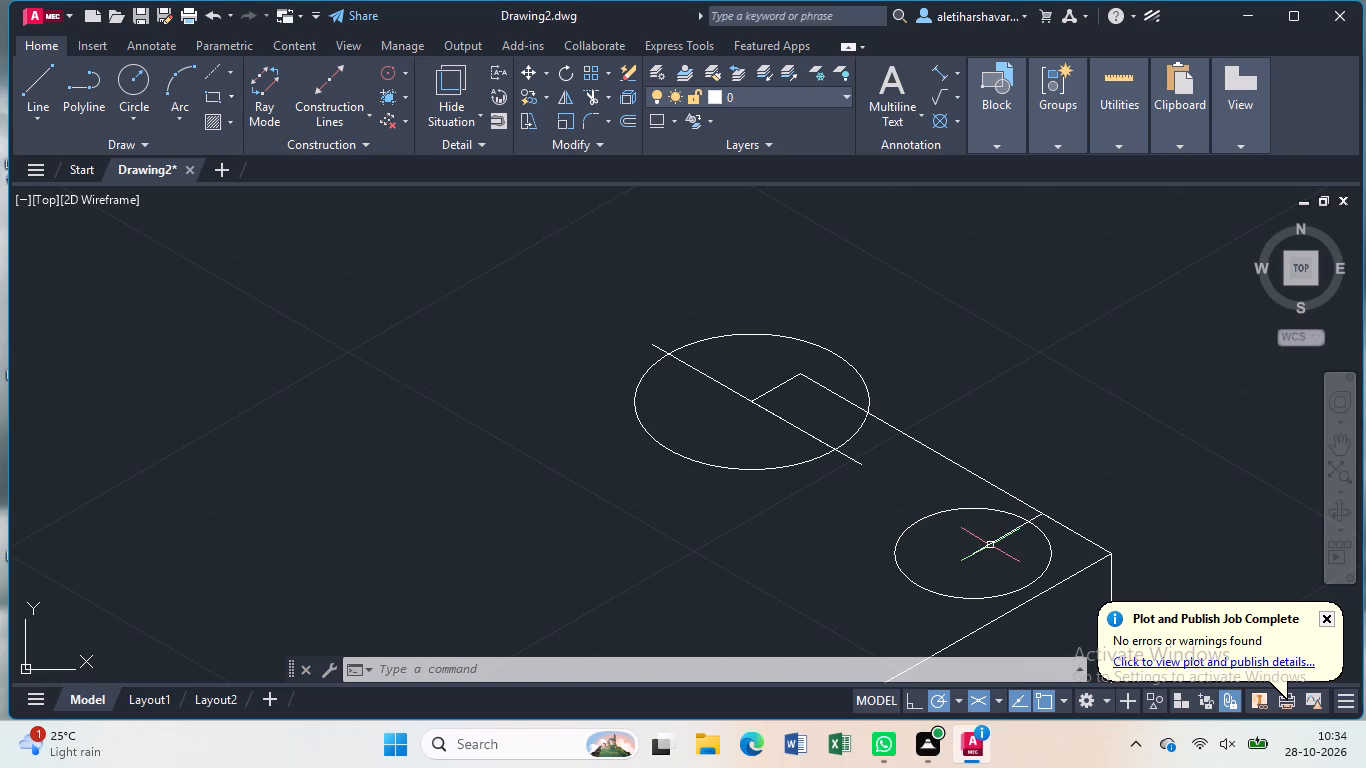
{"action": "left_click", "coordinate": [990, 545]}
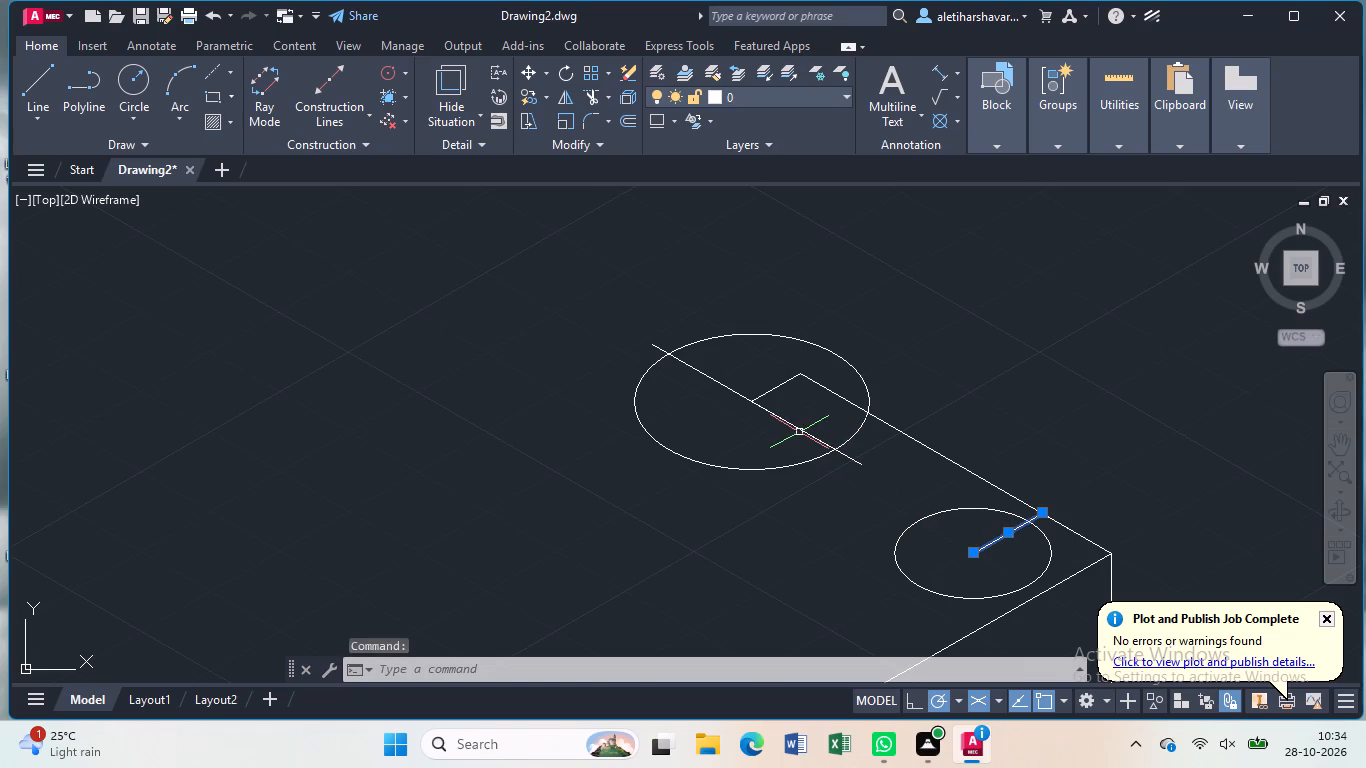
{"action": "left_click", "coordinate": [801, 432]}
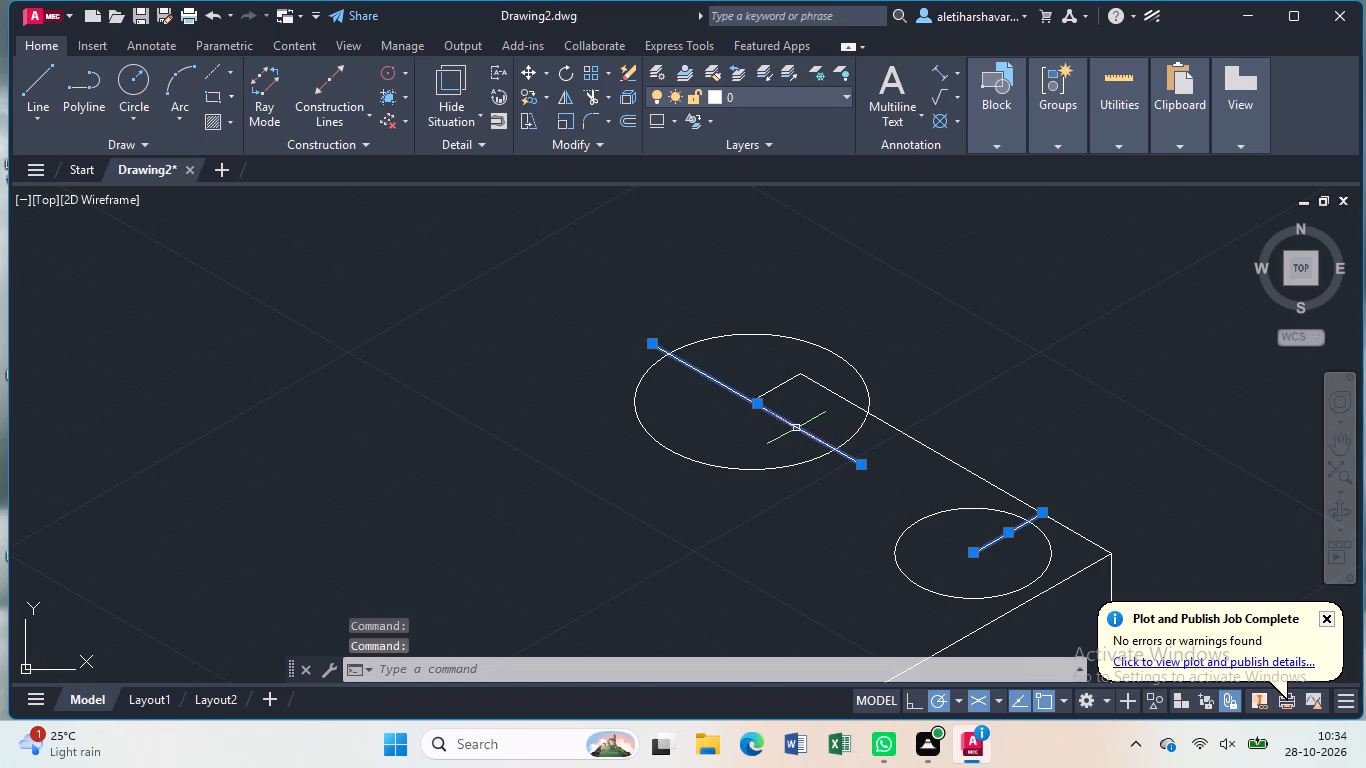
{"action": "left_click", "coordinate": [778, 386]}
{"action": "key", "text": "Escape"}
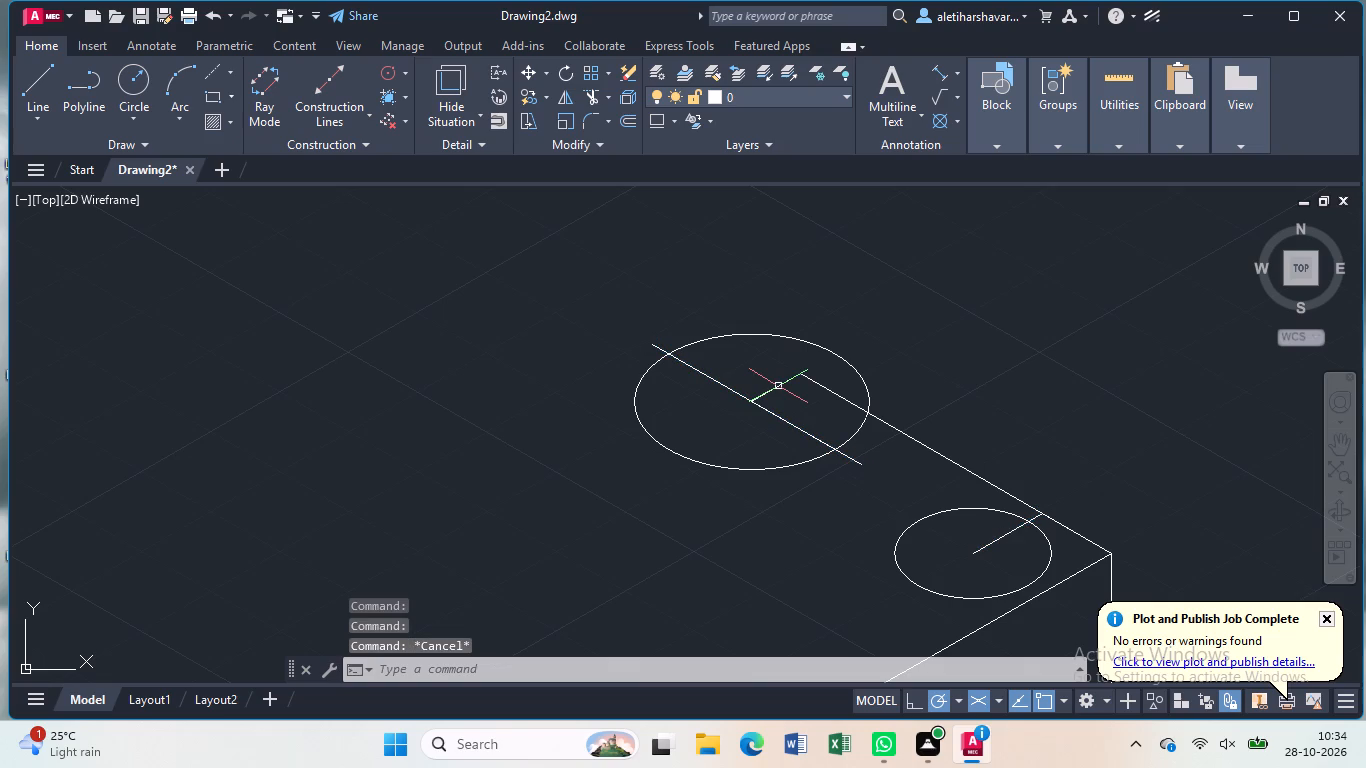
Extend the top edge with a 45 mm line at 150° from its end beside the 12 mm radius isocircle.
{"action": "key", "text": "l"}
{"action": "key", "text": "Return"}
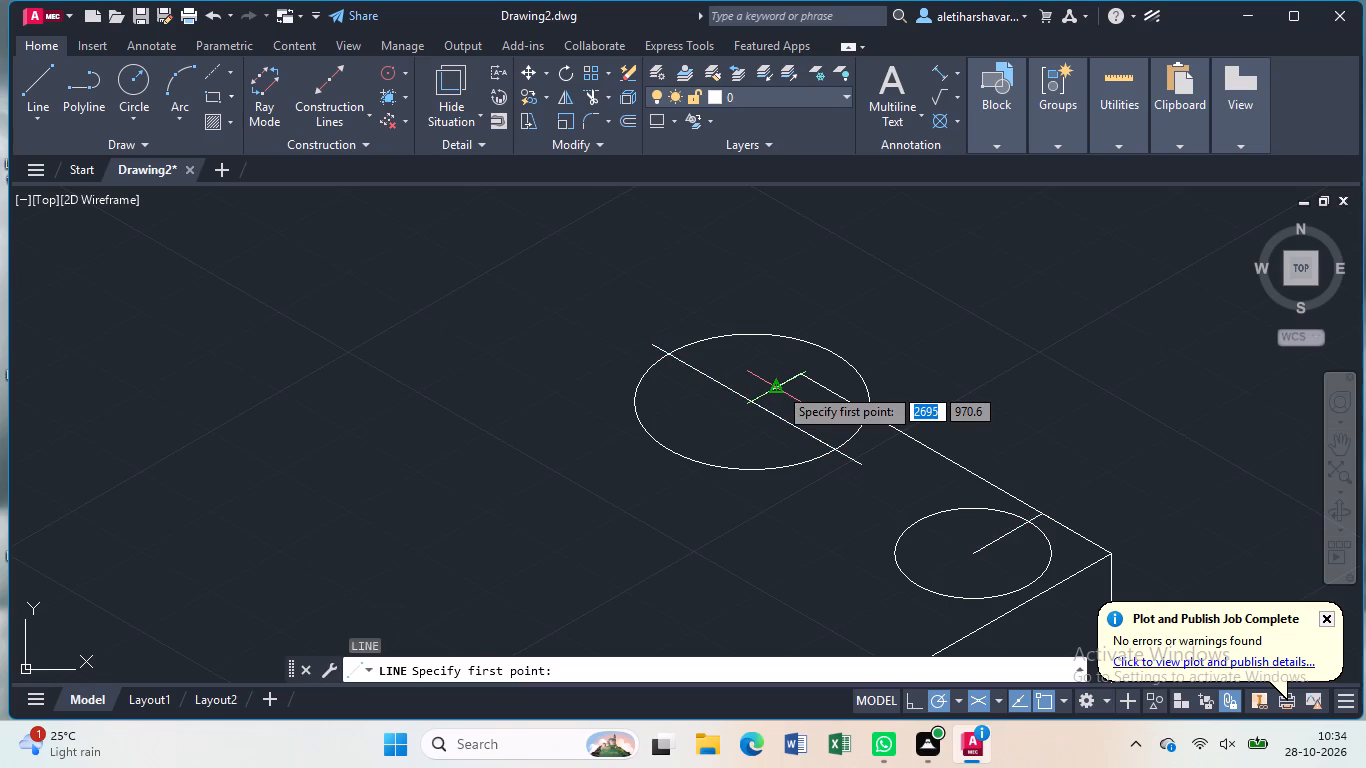
{"action": "middle_click_drag", "start_coordinate": [778, 386], "coordinate": [820, 500]}
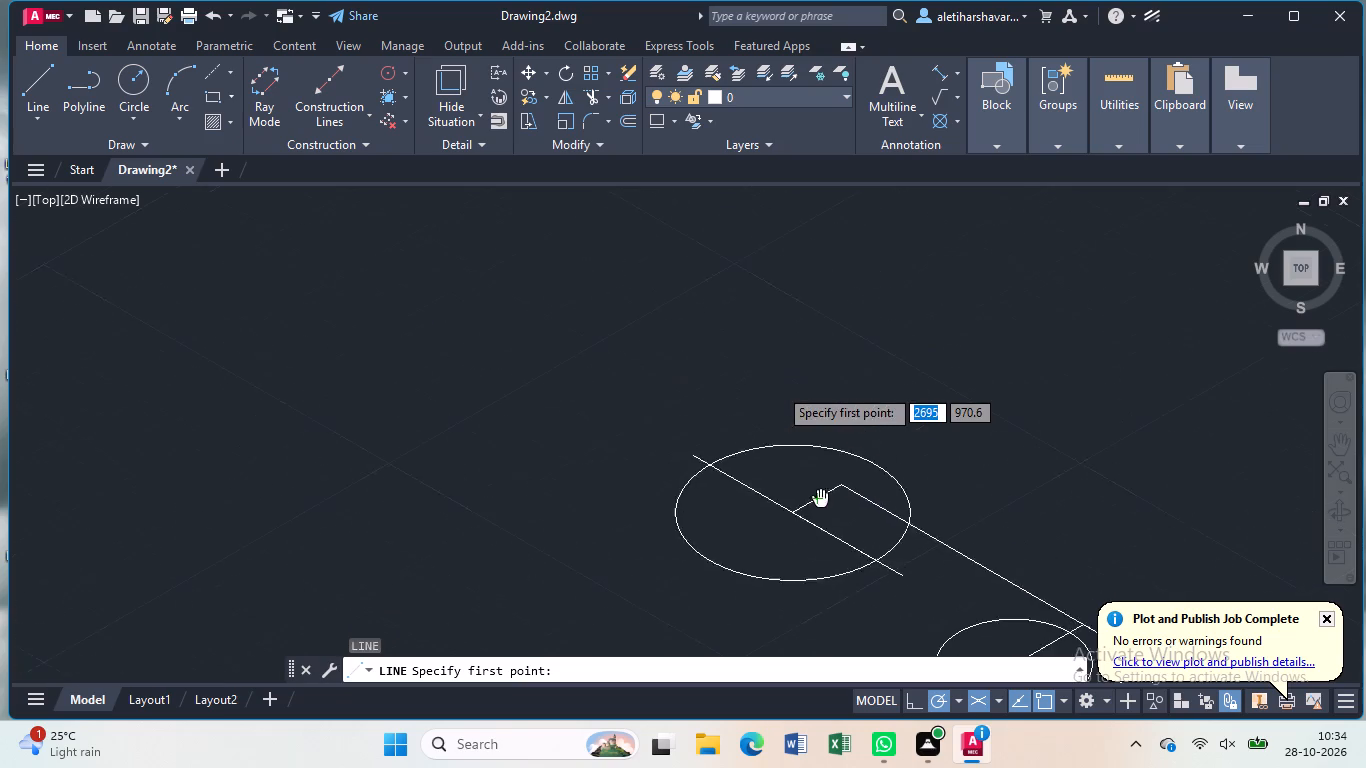
{"action": "middle_click_drag", "start_coordinate": [820, 500], "coordinate": [838, 566]}
{"action": "left_click", "coordinate": [863, 551]}
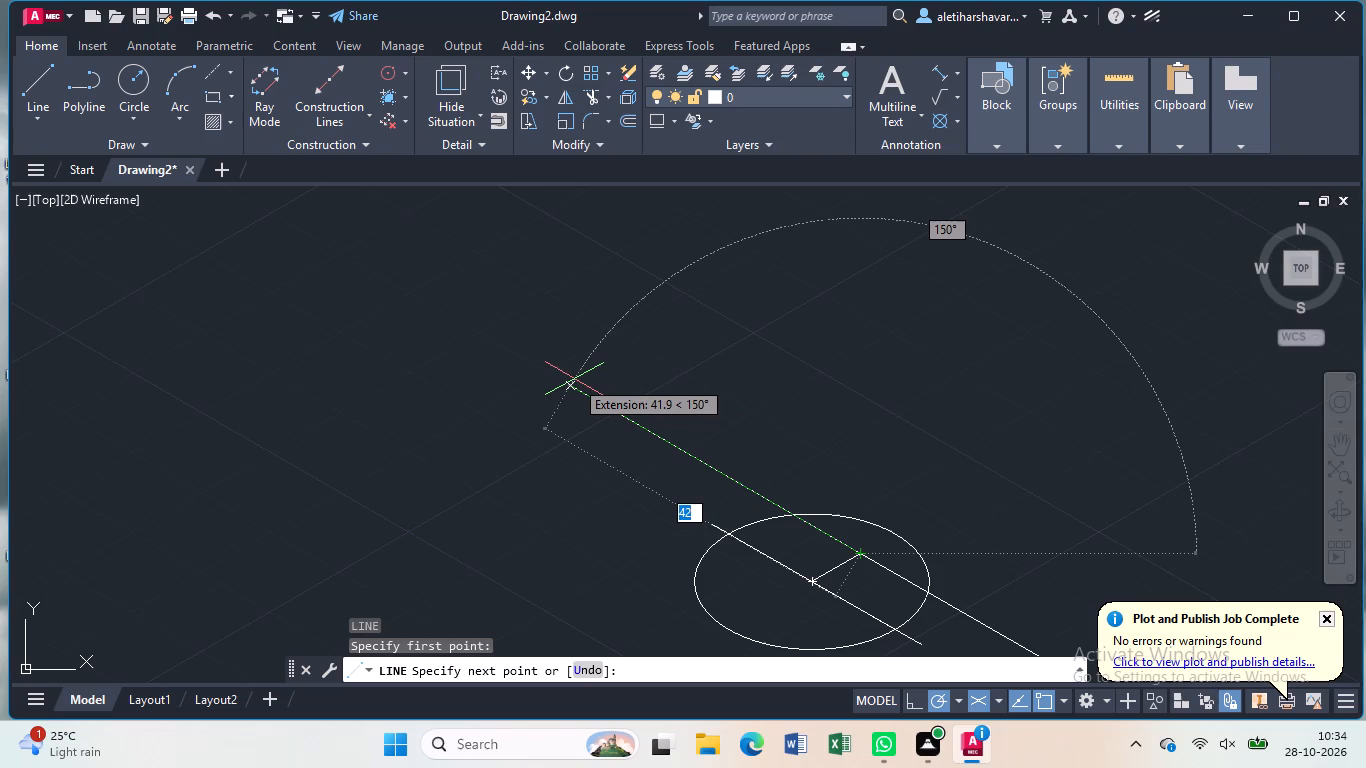
{"action": "type", "text": "45"}
{"action": "key", "text": "Return"}
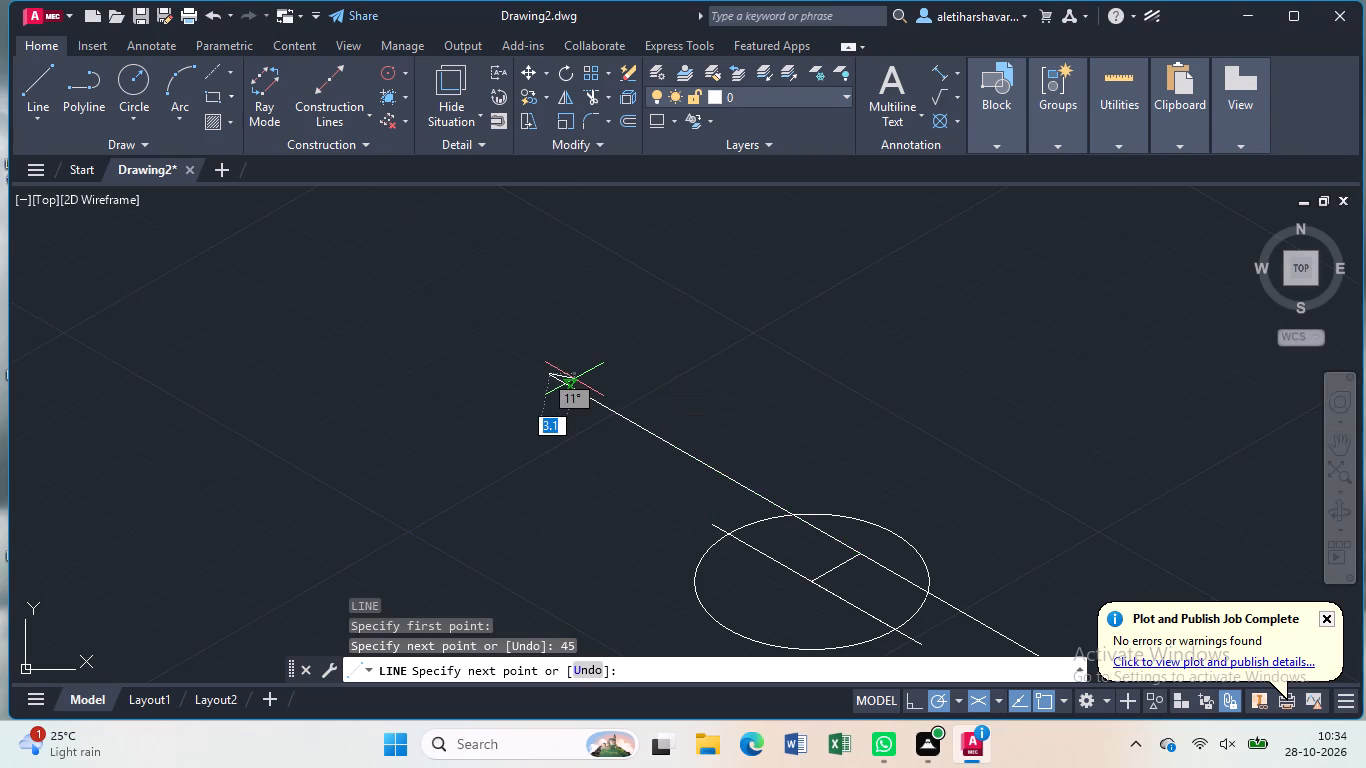
{"action": "key", "text": "Escape"}
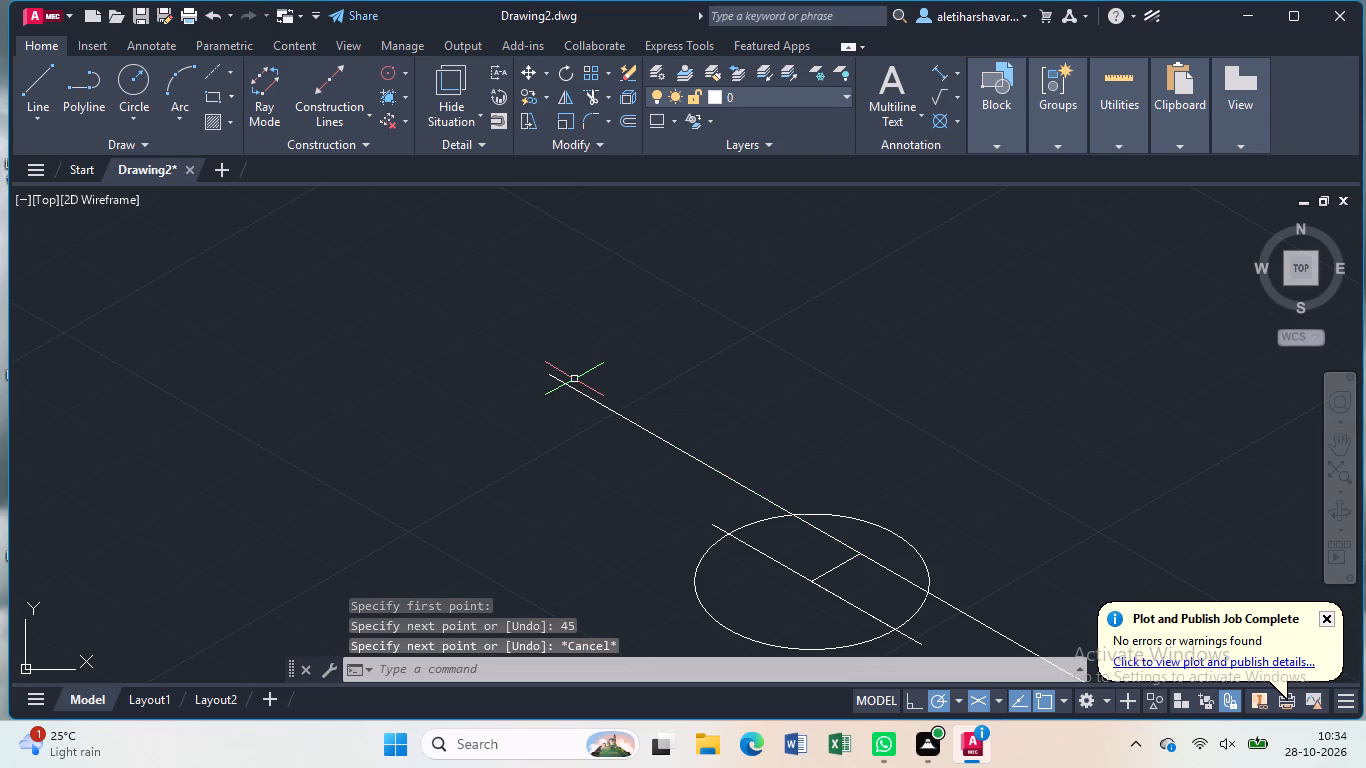
From the far end of the 45 mm line, draw a line 10 mm back along it at 330°, continuing 10 mm inward at 210°.
{"action": "key", "text": "l"}
{"action": "key", "text": "Return"}
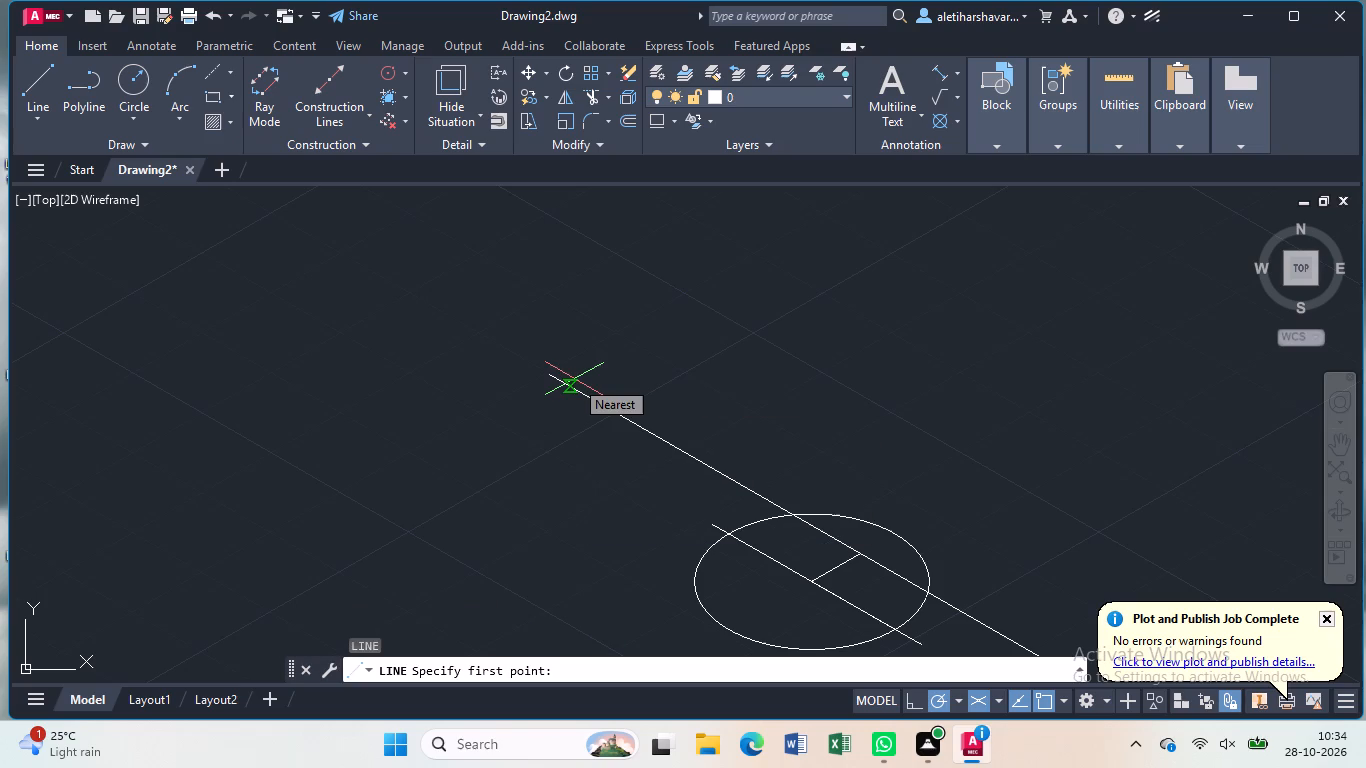
{"action": "left_click", "coordinate": [550, 372]}
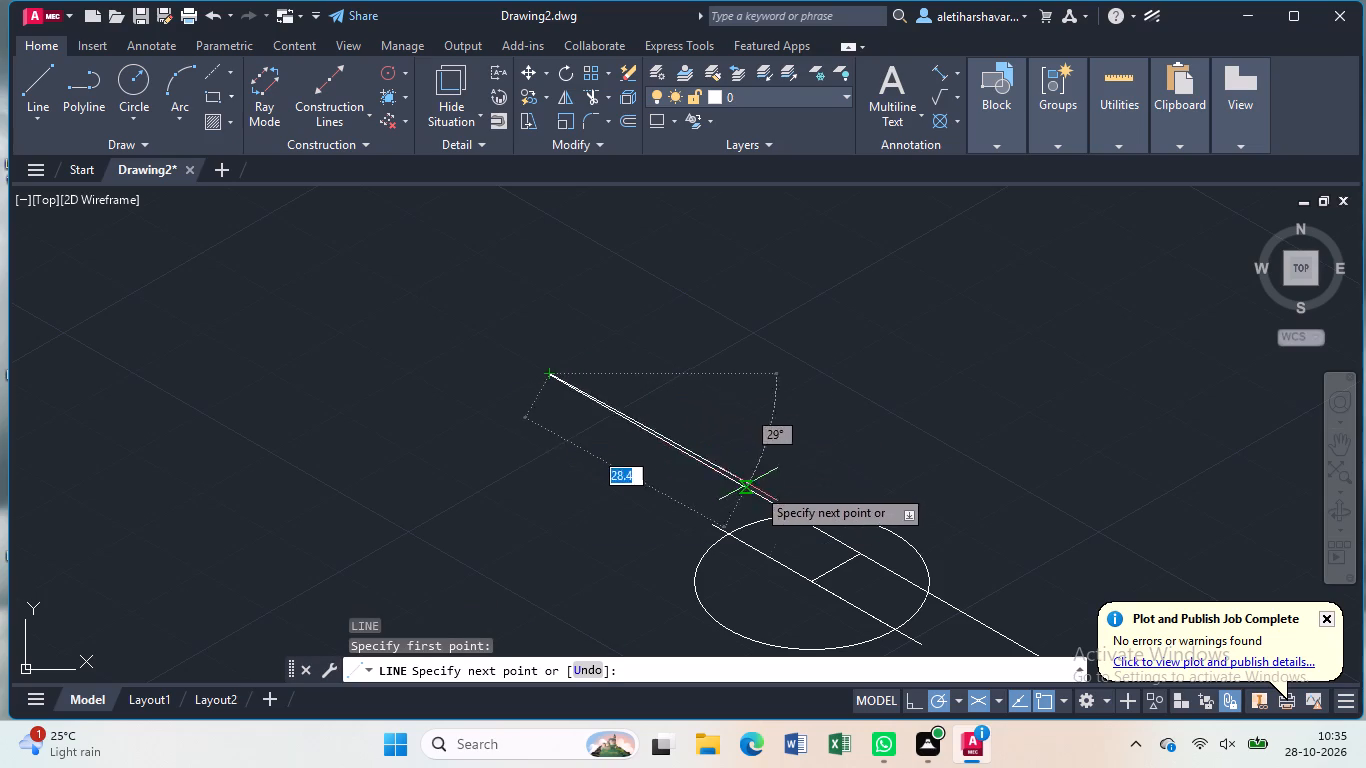
{"action": "scroll", "coordinate": [846, 545], "scroll_direction": "down", "scroll_amount": 3}
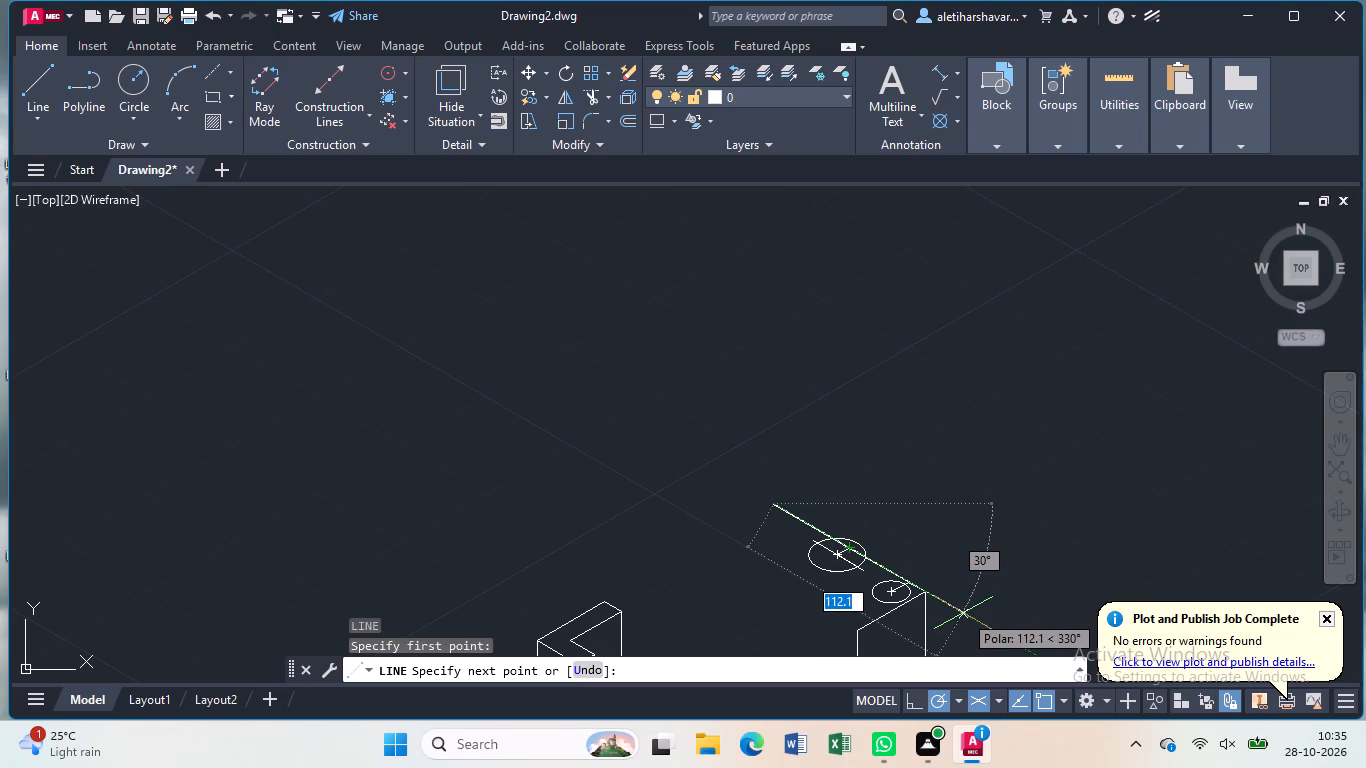
{"action": "key", "text": "1"}
{"action": "key", "text": "0"}
{"action": "key", "text": "Return"}
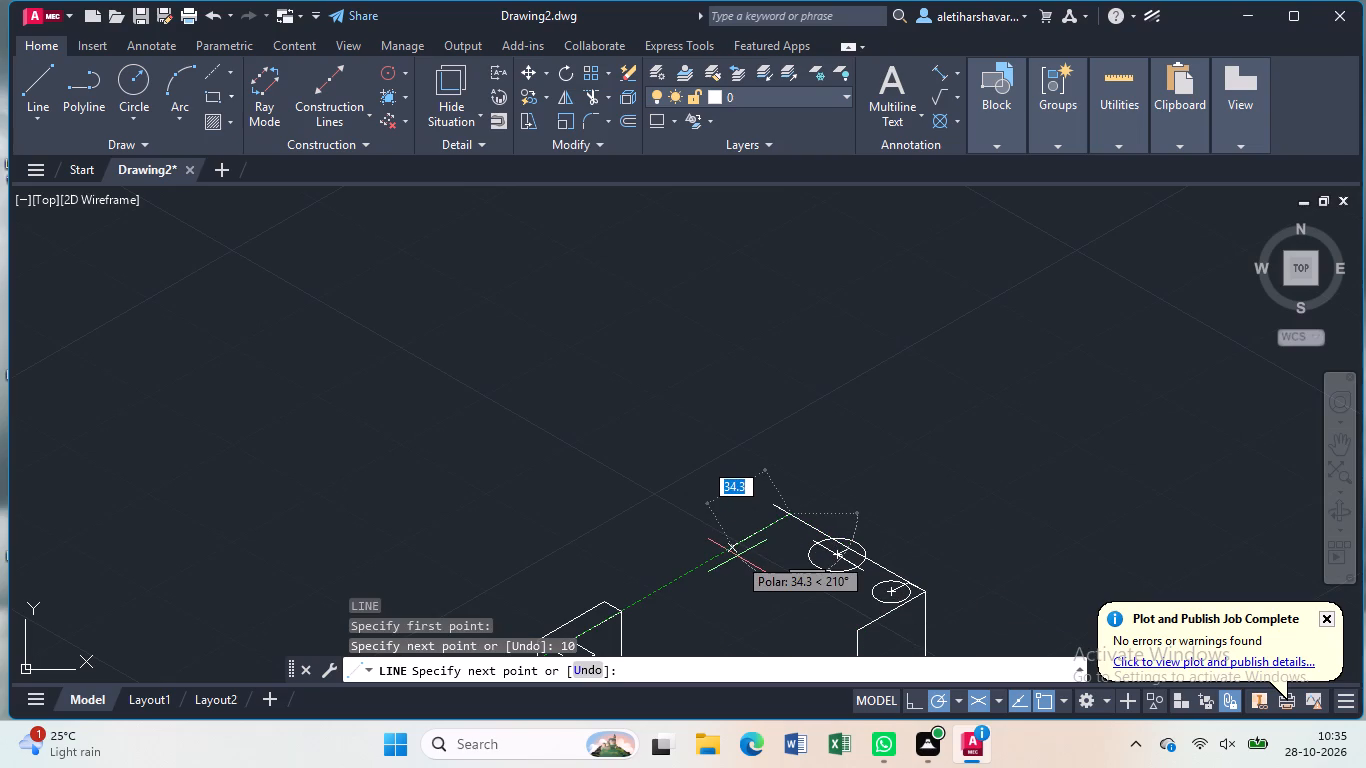
{"action": "scroll", "coordinate": [737, 556], "scroll_direction": "up", "scroll_amount": 1}
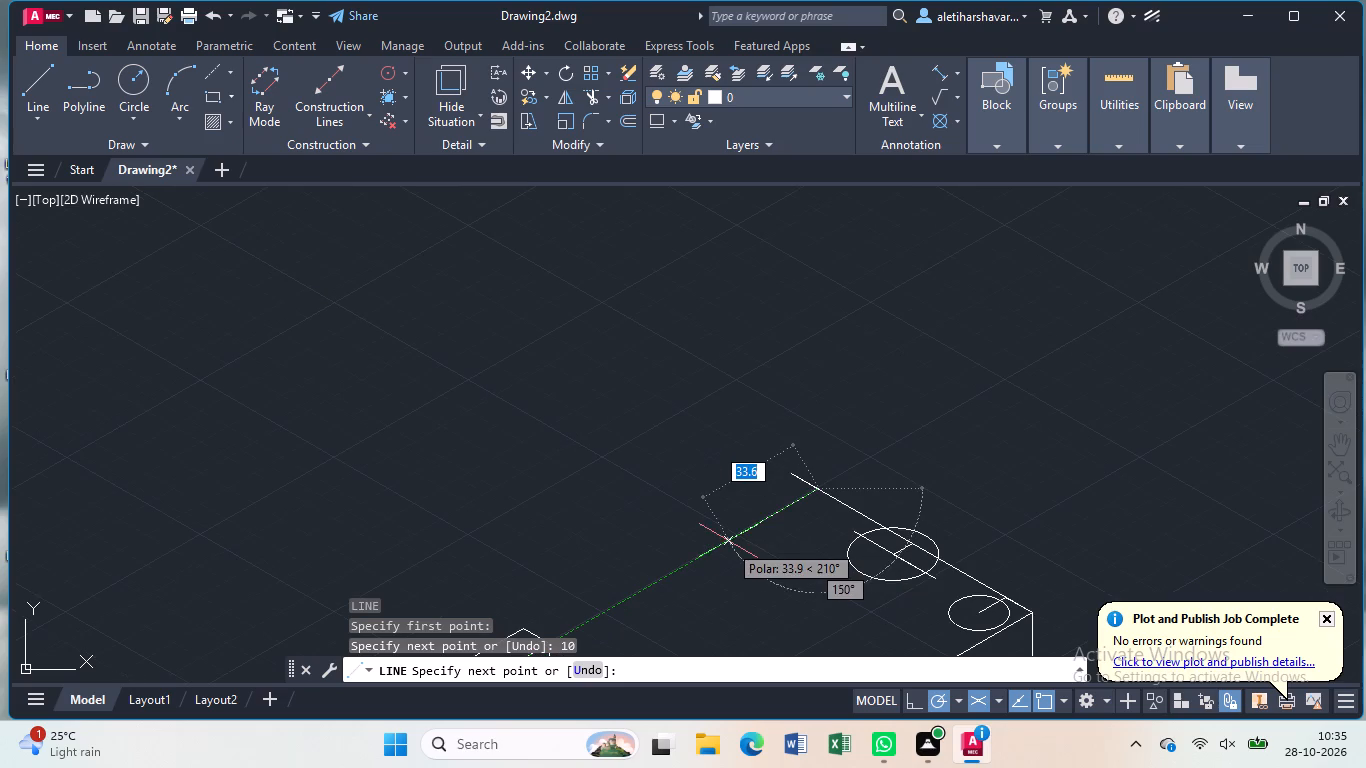
{"action": "type", "text": "10"}
{"action": "key", "text": "Return"}
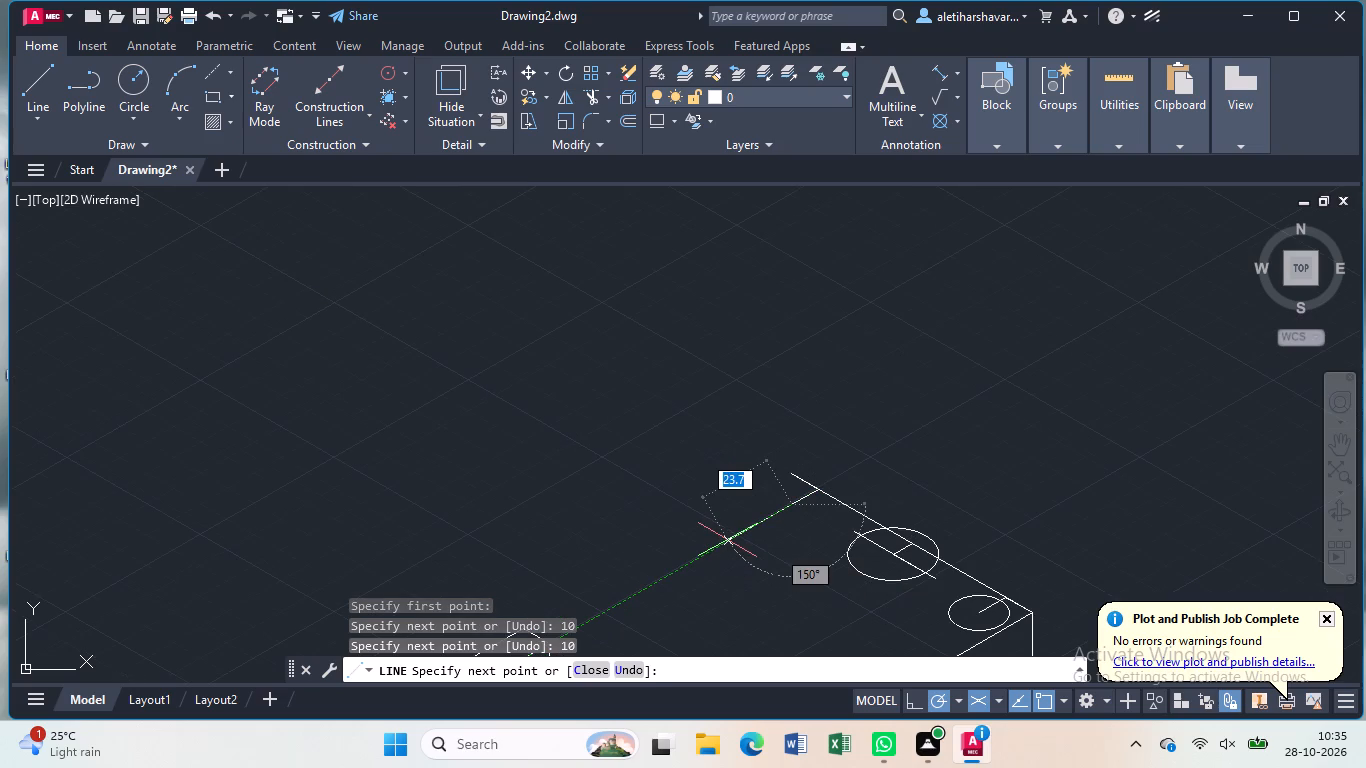
{"action": "key", "text": "Escape"}
Draw a top-plane isocircle of radius 8 mm centred on the free end of the new 10 mm inward line.
{"action": "scroll", "coordinate": [760, 508], "scroll_direction": "up", "scroll_amount": 2}
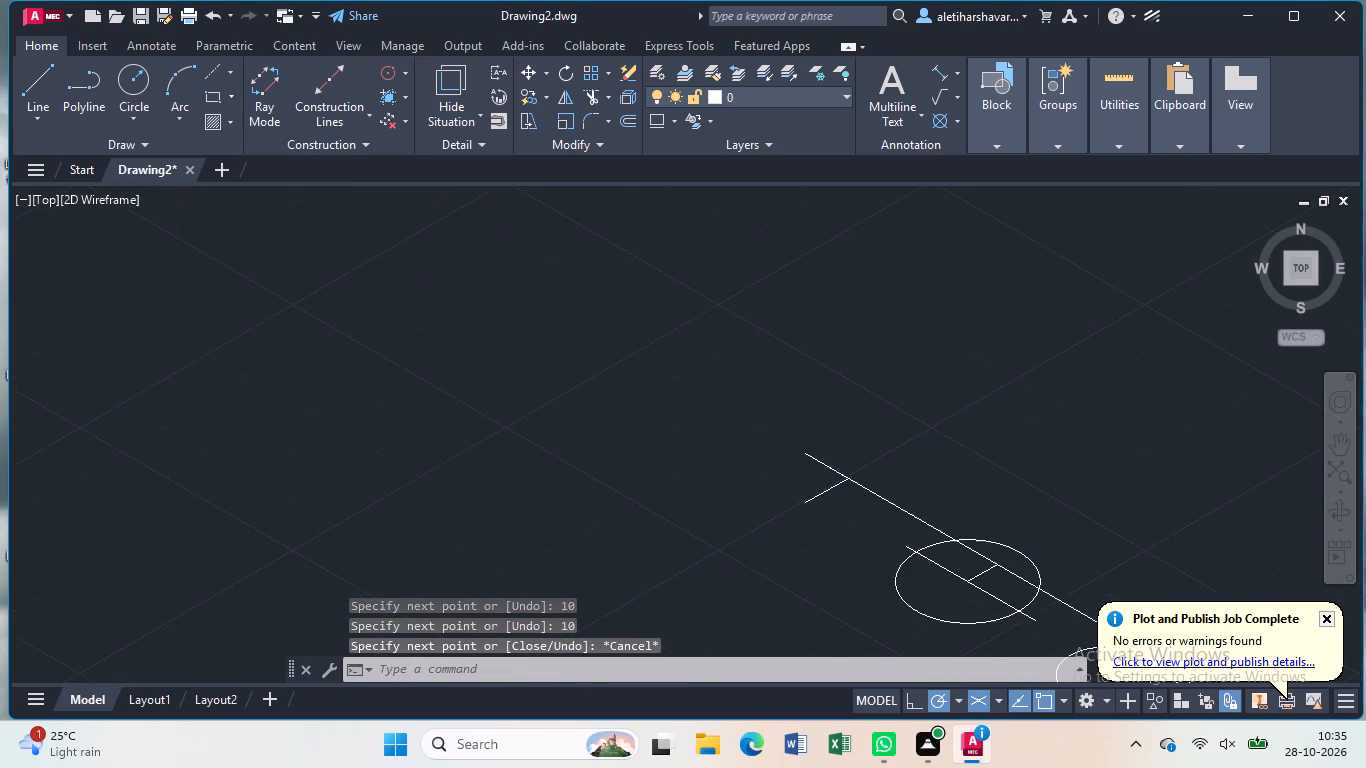
{"action": "scroll", "coordinate": [760, 508], "scroll_direction": "up", "scroll_amount": 1}
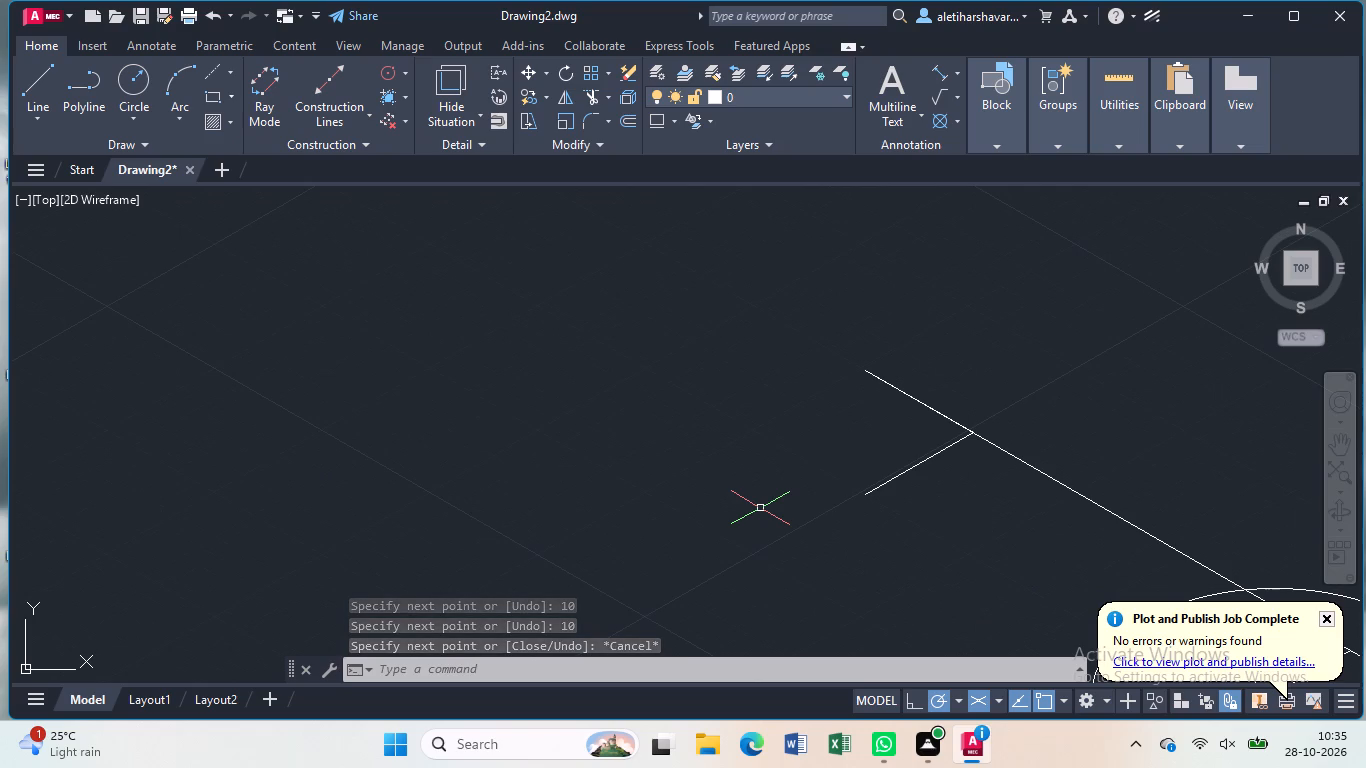
{"action": "key", "text": "e"}
{"action": "type", "text": "ll"}
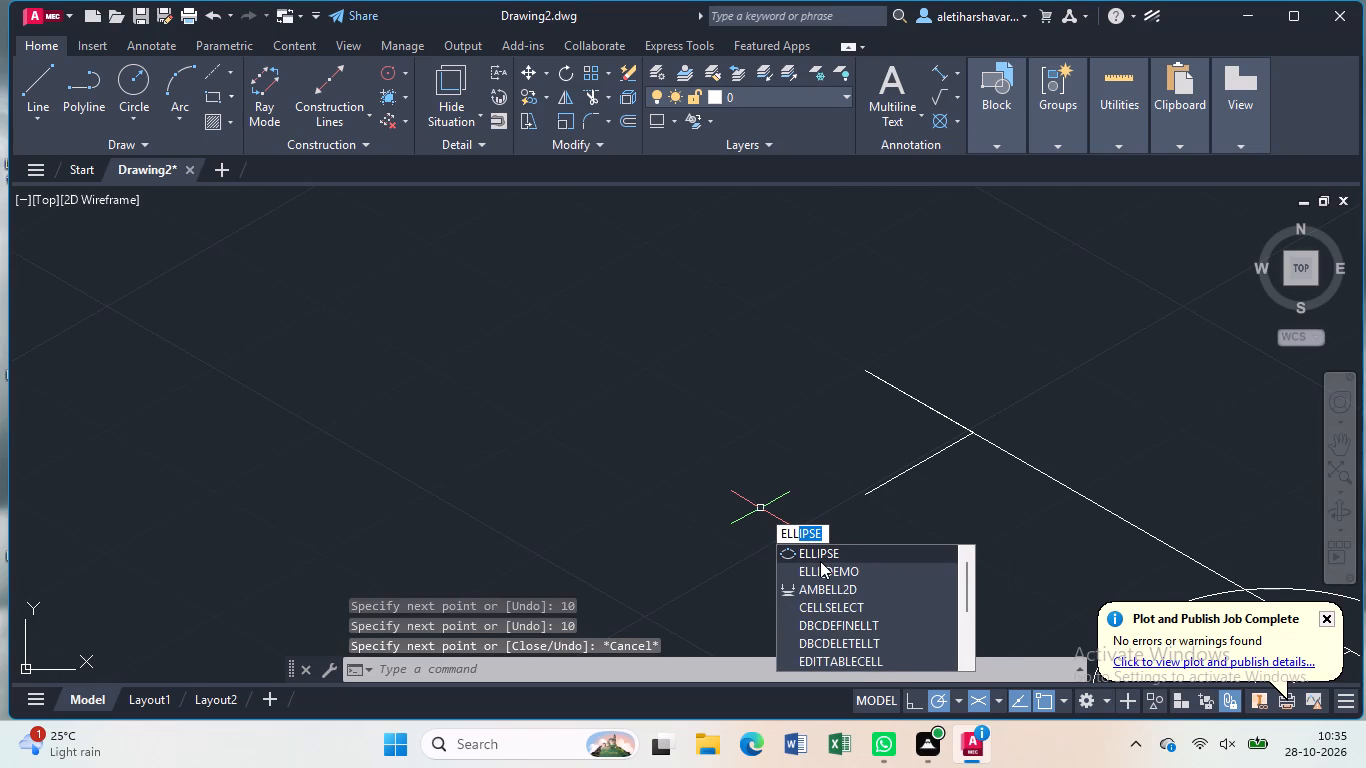
{"action": "left_click", "coordinate": [823, 553]}
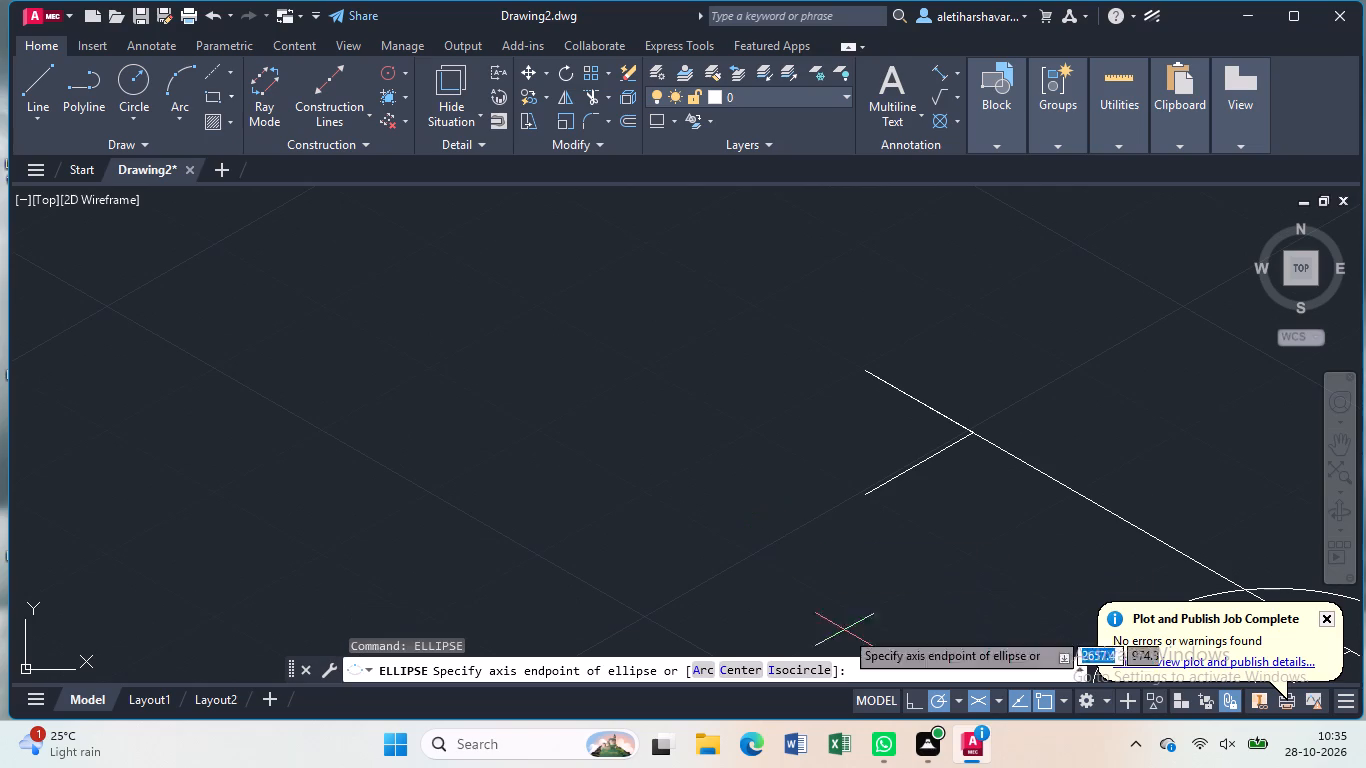
{"action": "left_click", "coordinate": [808, 672]}
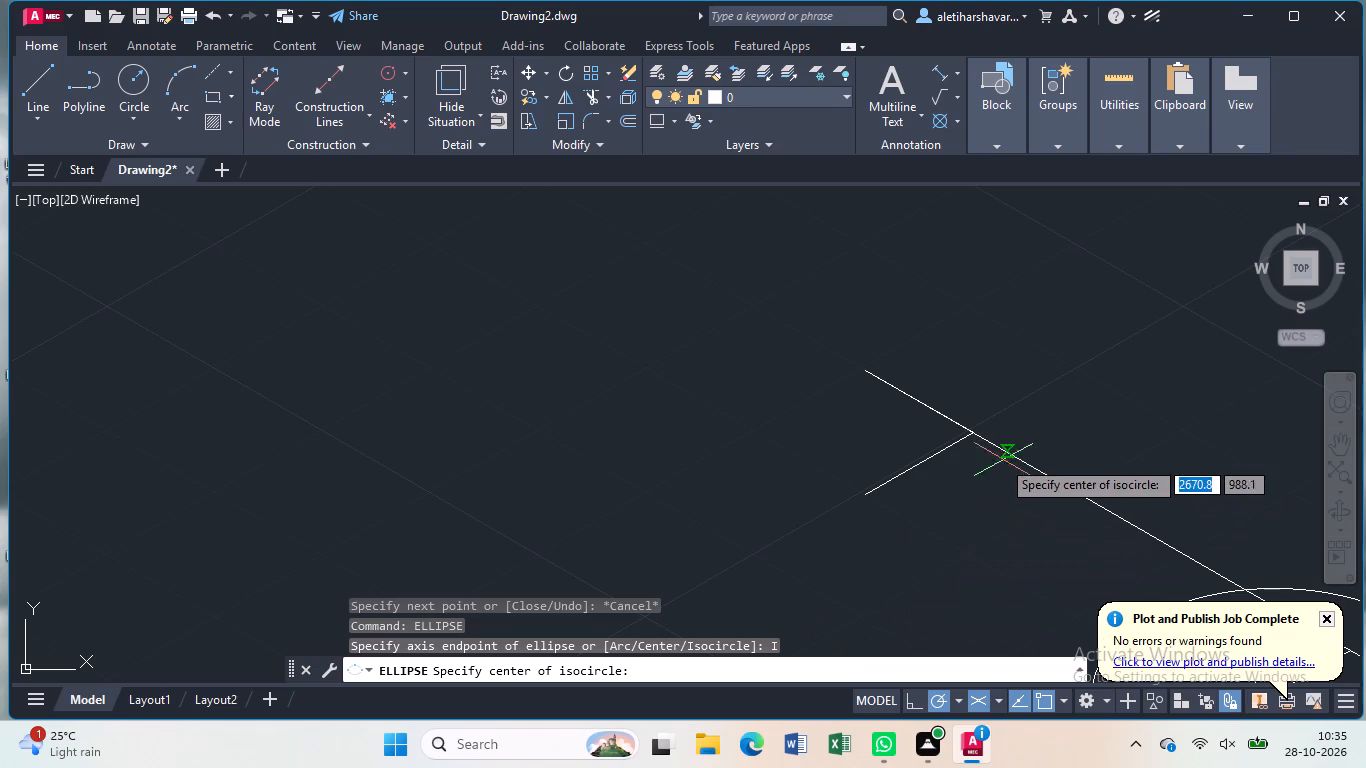
{"action": "left_click", "coordinate": [865, 492]}
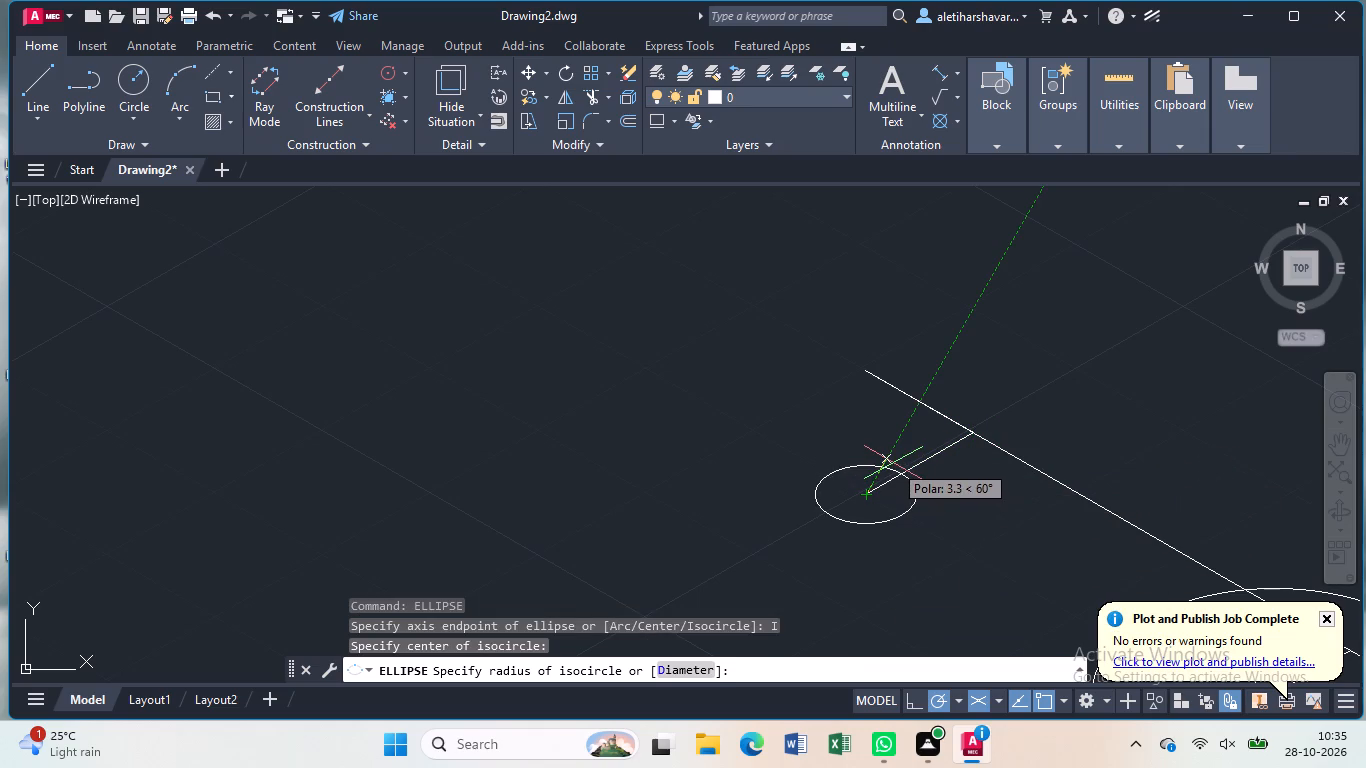
{"action": "key", "text": "8"}
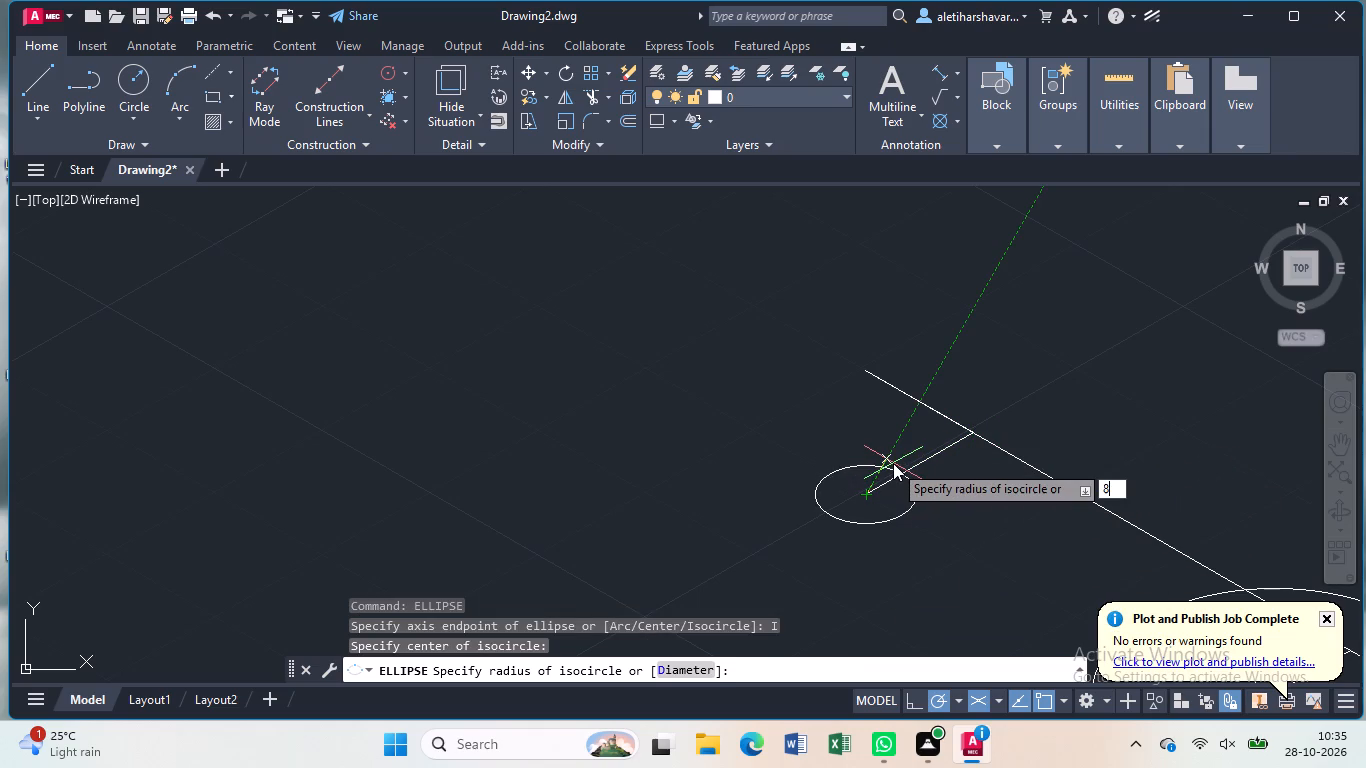
{"action": "key", "text": "Return"}
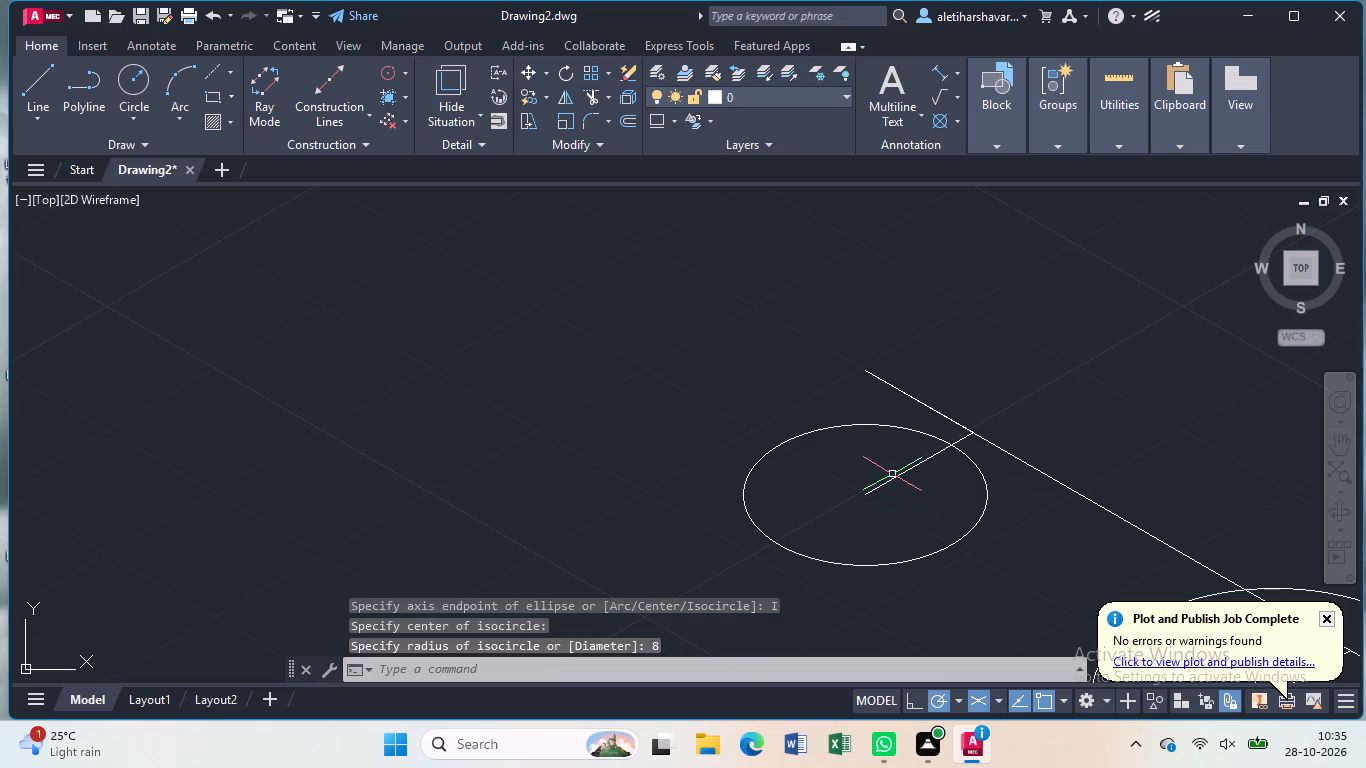
Delete the 10 mm construction lines locating the centres of both 8 mm radius isocircles.
{"action": "left_click", "coordinate": [892, 477]}
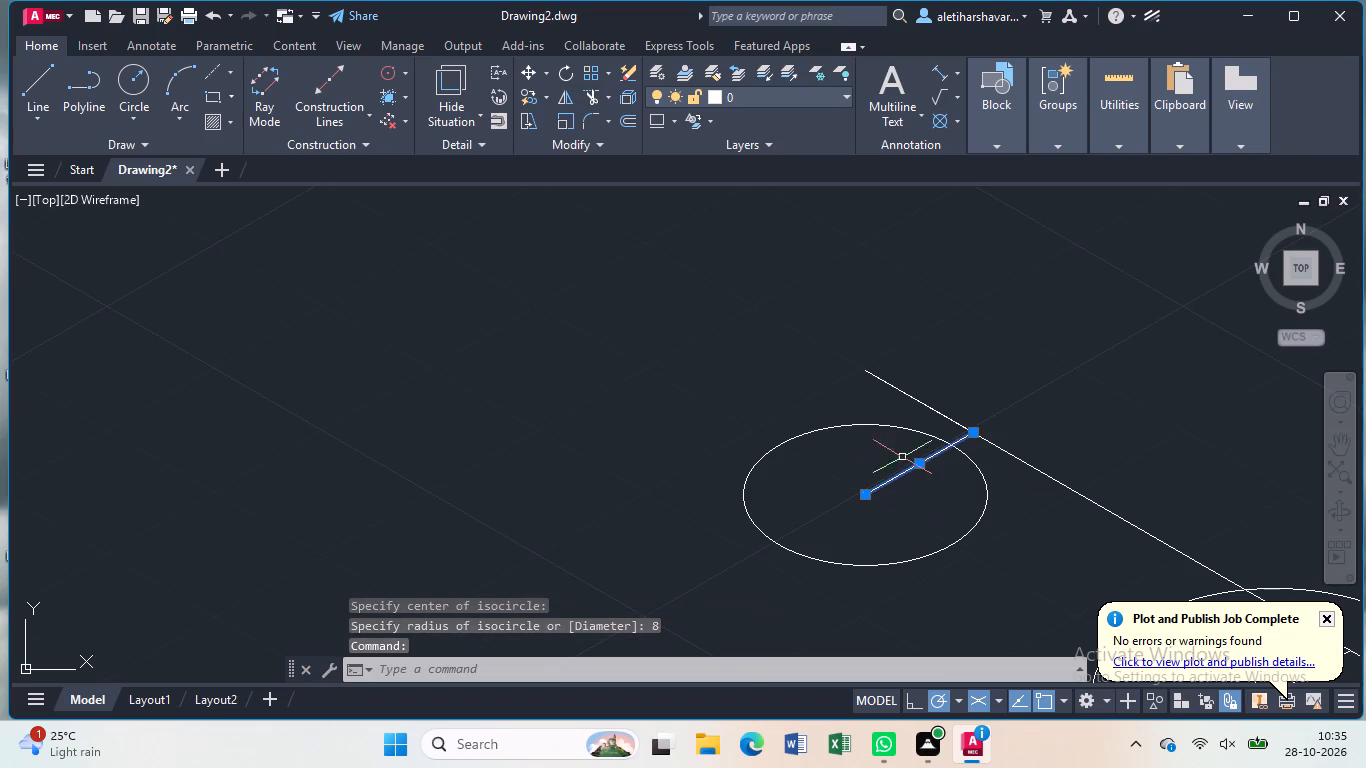
{"action": "left_click", "coordinate": [921, 399]}
{"action": "key", "text": "Delete"}
{"action": "scroll", "coordinate": [926, 415], "scroll_direction": "down", "scroll_amount": 1}
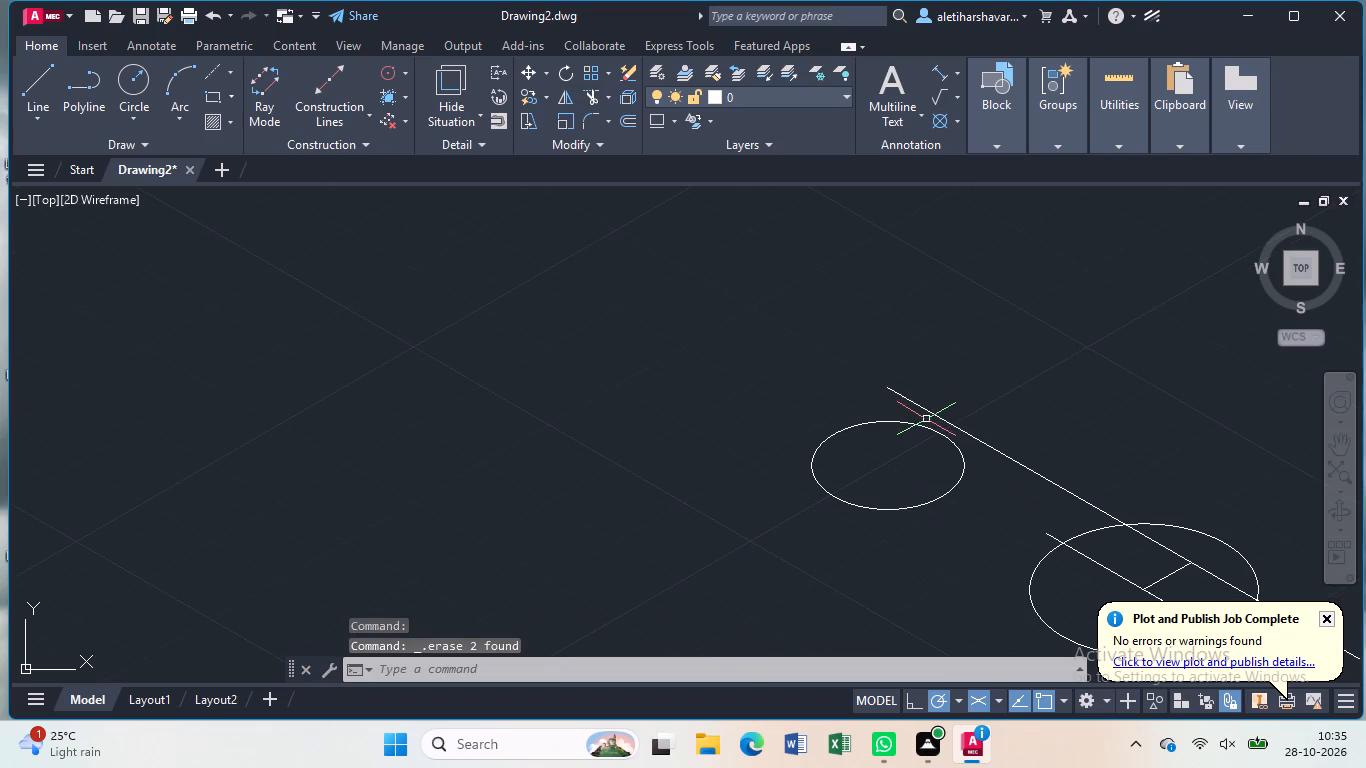
{"action": "scroll", "coordinate": [926, 421], "scroll_direction": "down", "scroll_amount": 1}
{"action": "middle_click_drag", "start_coordinate": [1078, 524], "coordinate": [875, 379]}
{"action": "left_click", "coordinate": [1060, 463]}
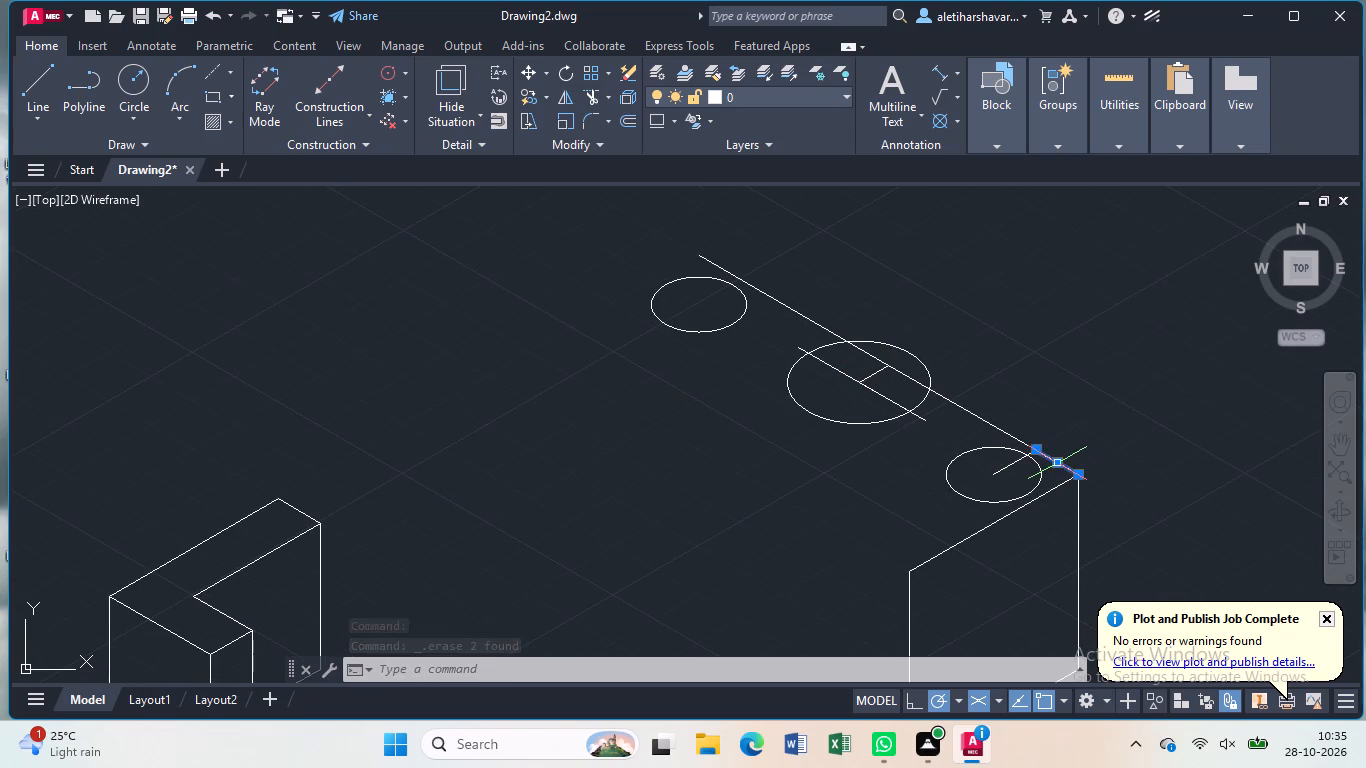
{"action": "left_click", "coordinate": [1010, 466]}
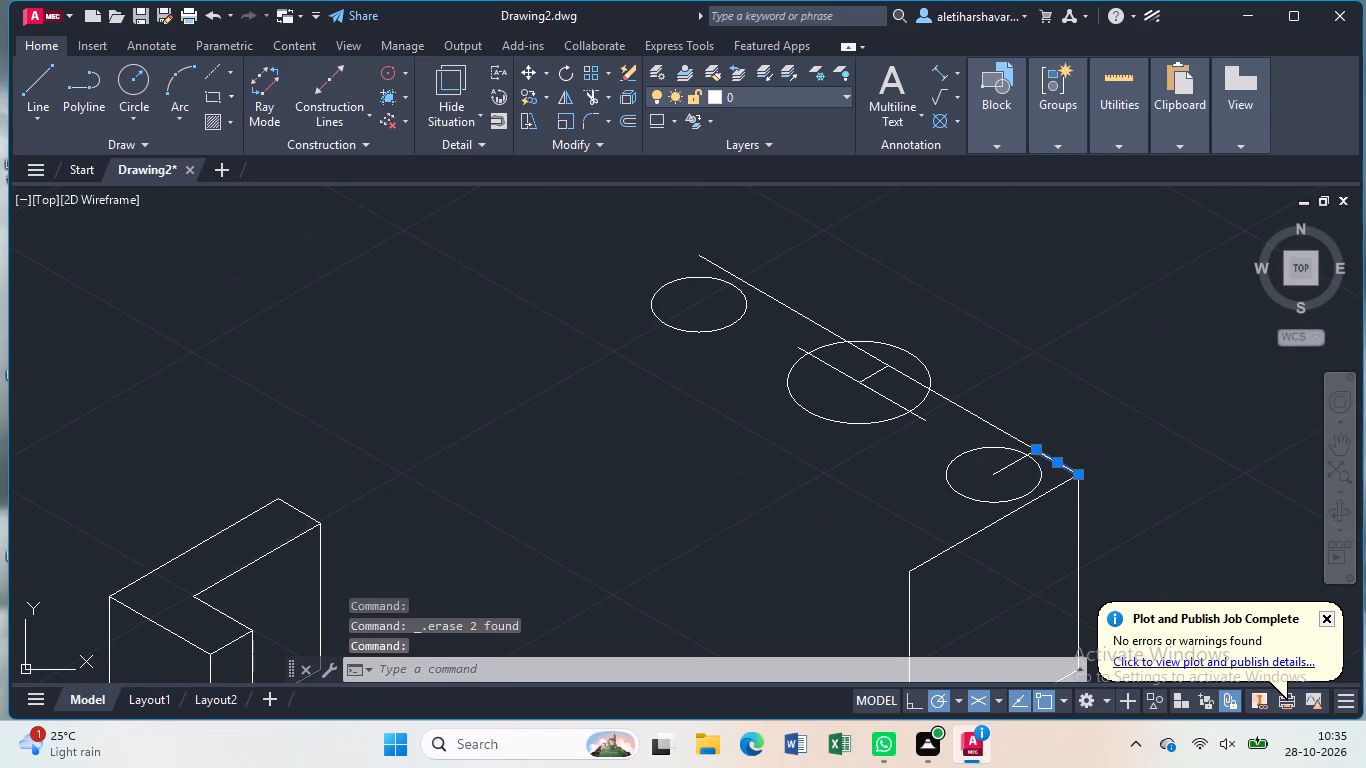
{"action": "key", "text": "Delete"}
Draw two lines from where the centre line crosses the 12 mm radius isocircle, extending past the top edge parallel to the inward construction line.
{"action": "scroll", "coordinate": [900, 412], "scroll_direction": "up", "scroll_amount": 3}
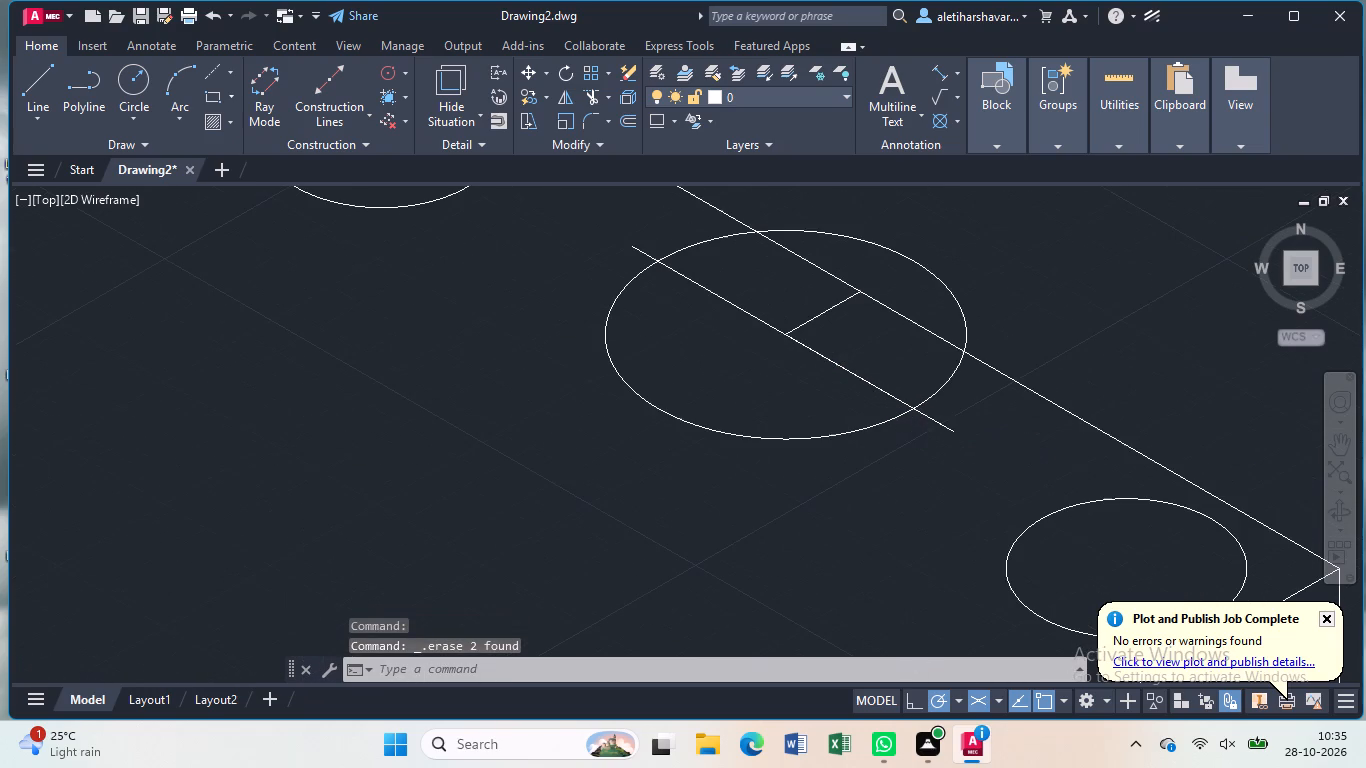
{"action": "scroll", "coordinate": [900, 412], "scroll_direction": "down", "scroll_amount": 1}
{"action": "key", "text": "l"}
{"action": "key", "text": "Return"}
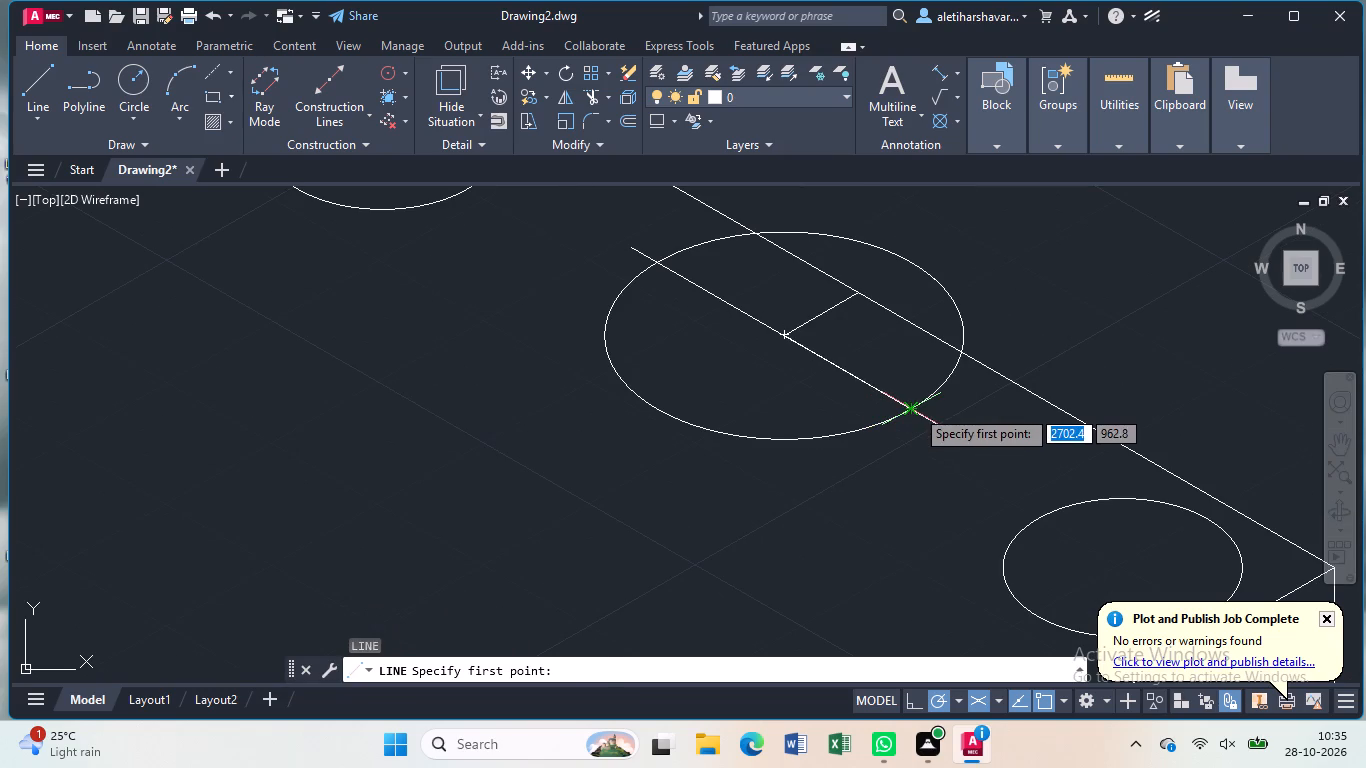
{"action": "left_click", "coordinate": [915, 408]}
{"action": "left_click", "coordinate": [1037, 338]}
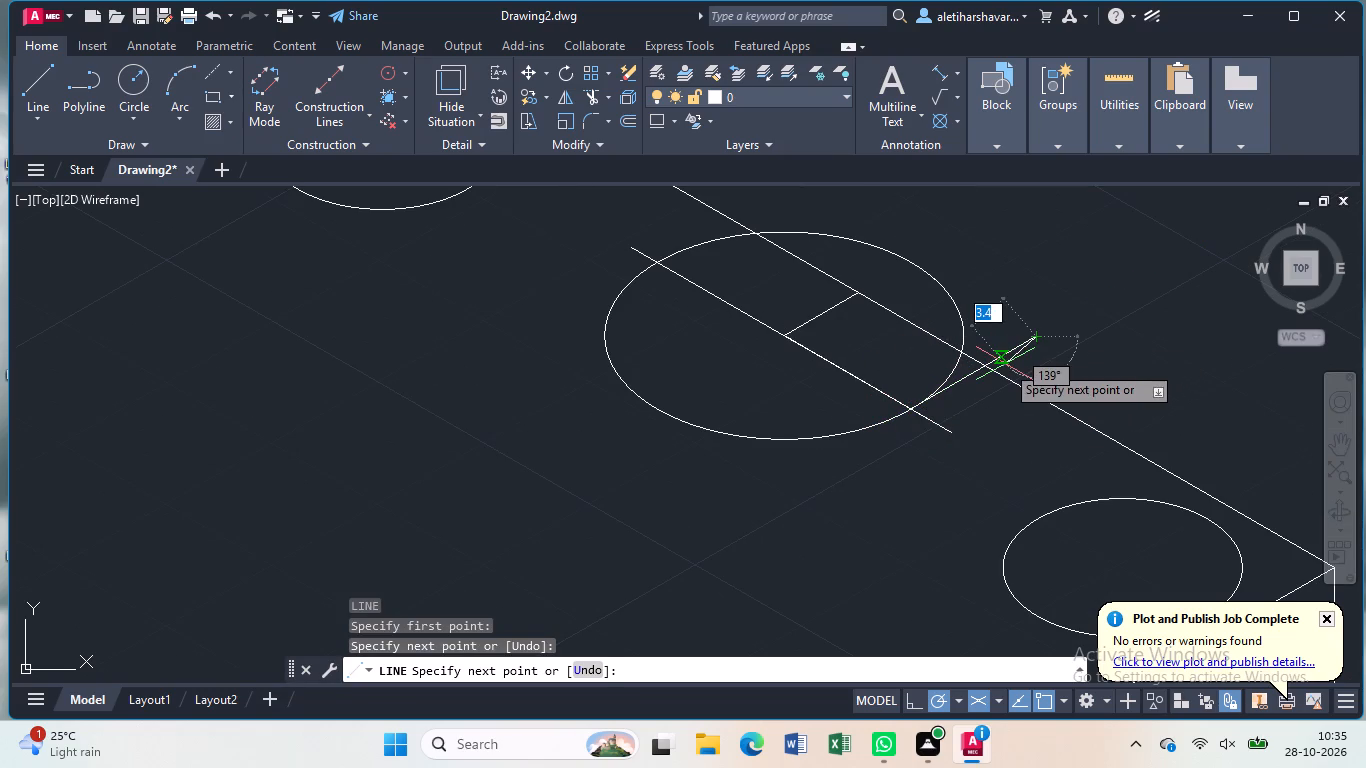
{"action": "key", "text": "Escape"}
{"action": "key", "text": "l"}
{"action": "key", "text": "Return"}
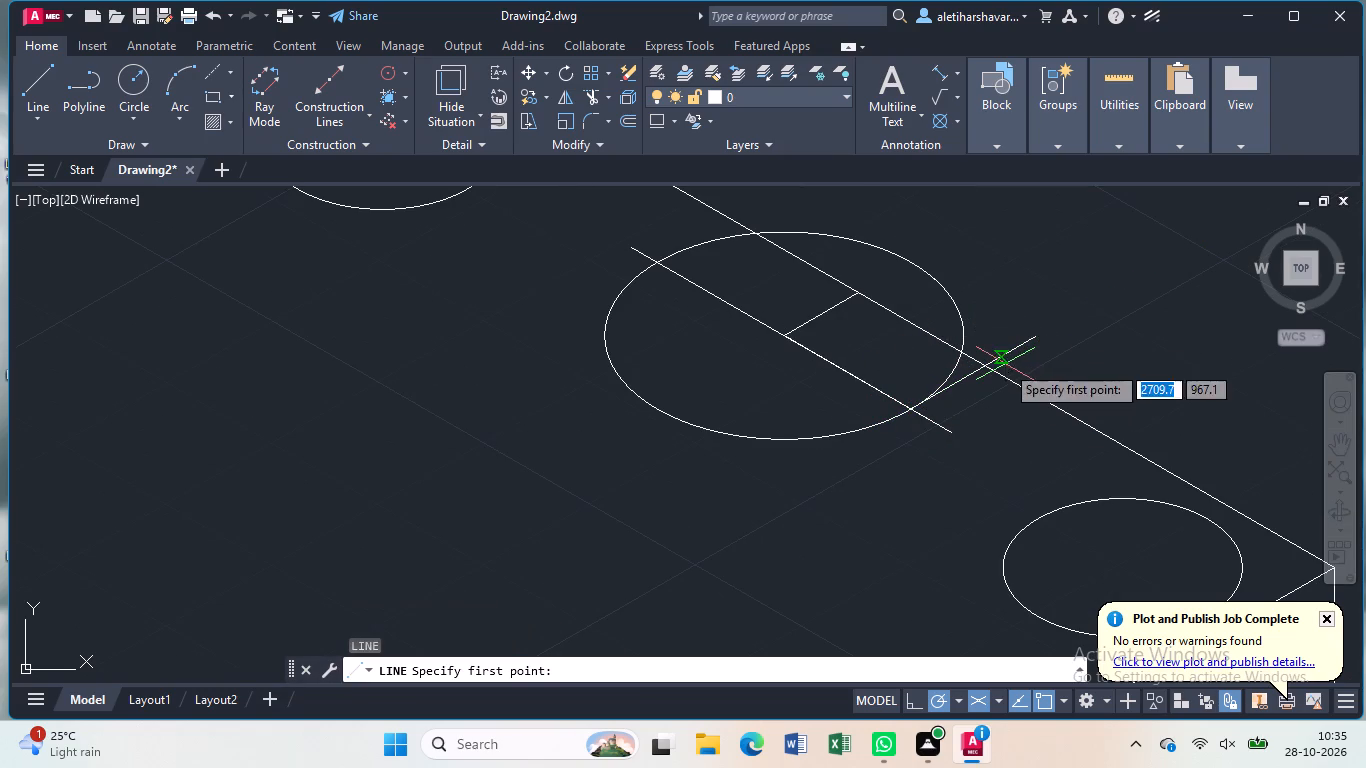
{"action": "left_click", "coordinate": [659, 261]}
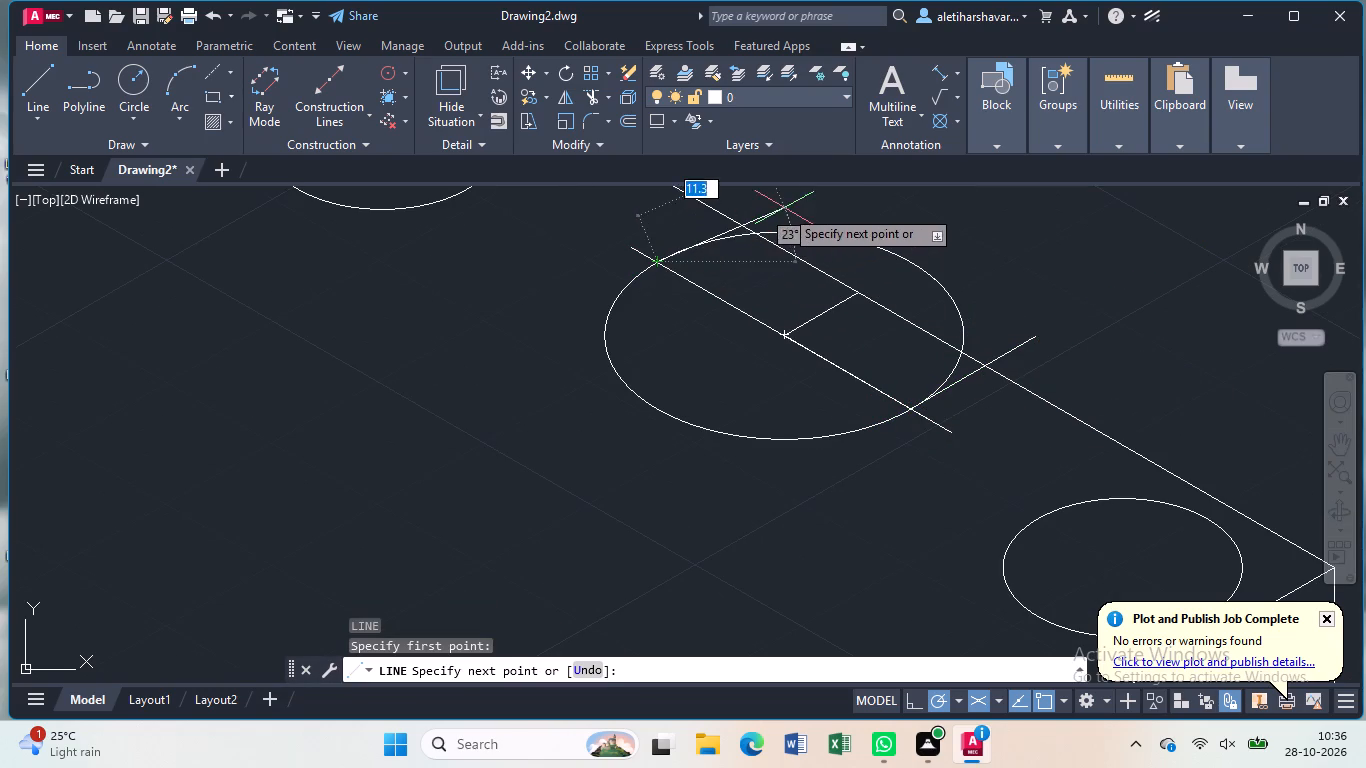
{"action": "left_click", "coordinate": [767, 197]}
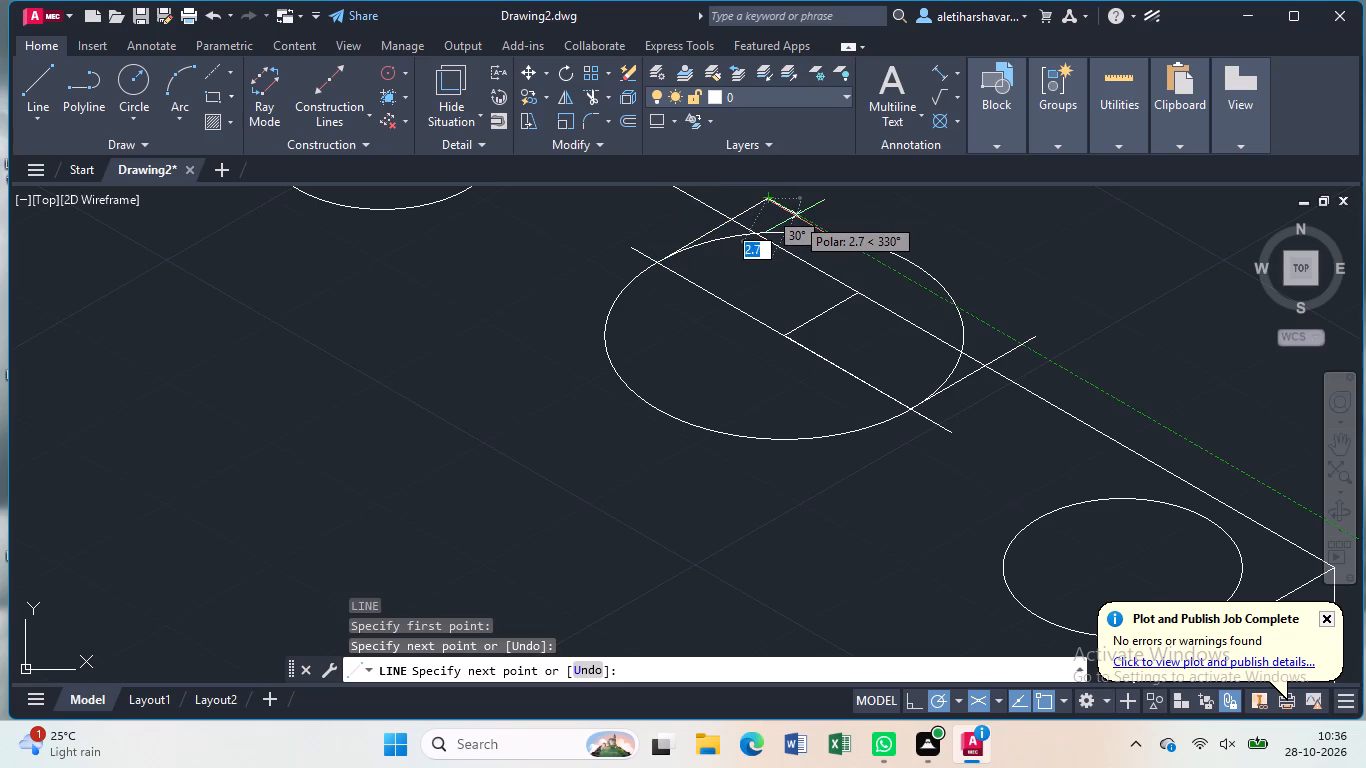
{"action": "key", "text": "Escape"}
Trim the two new lines beyond the top edge and the centre line's overhanging ends outside the 12 mm radius isocircle.
{"action": "middle_click_drag", "start_coordinate": [800, 219], "coordinate": [853, 352]}
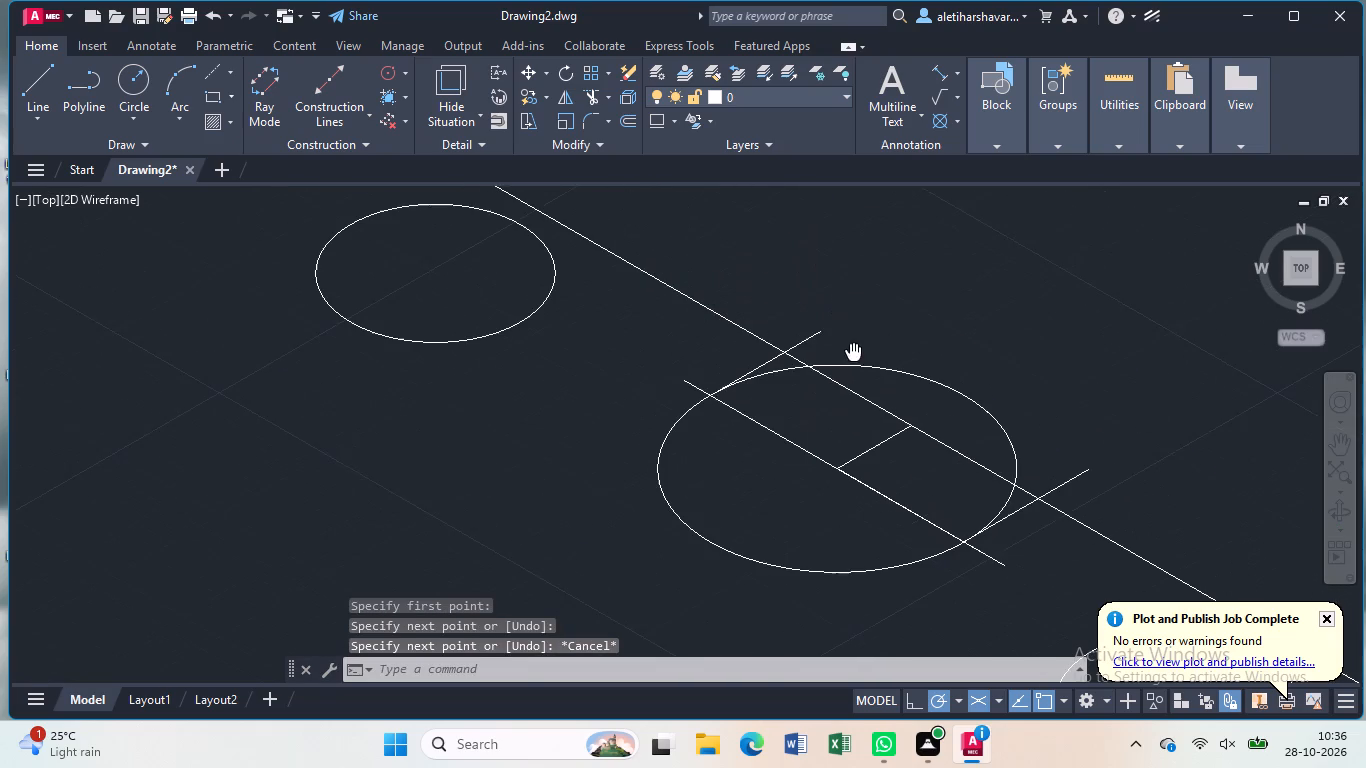
{"action": "middle_click_drag", "start_coordinate": [853, 352], "coordinate": [853, 354]}
{"action": "scroll", "coordinate": [850, 345], "scroll_direction": "up", "scroll_amount": 1}
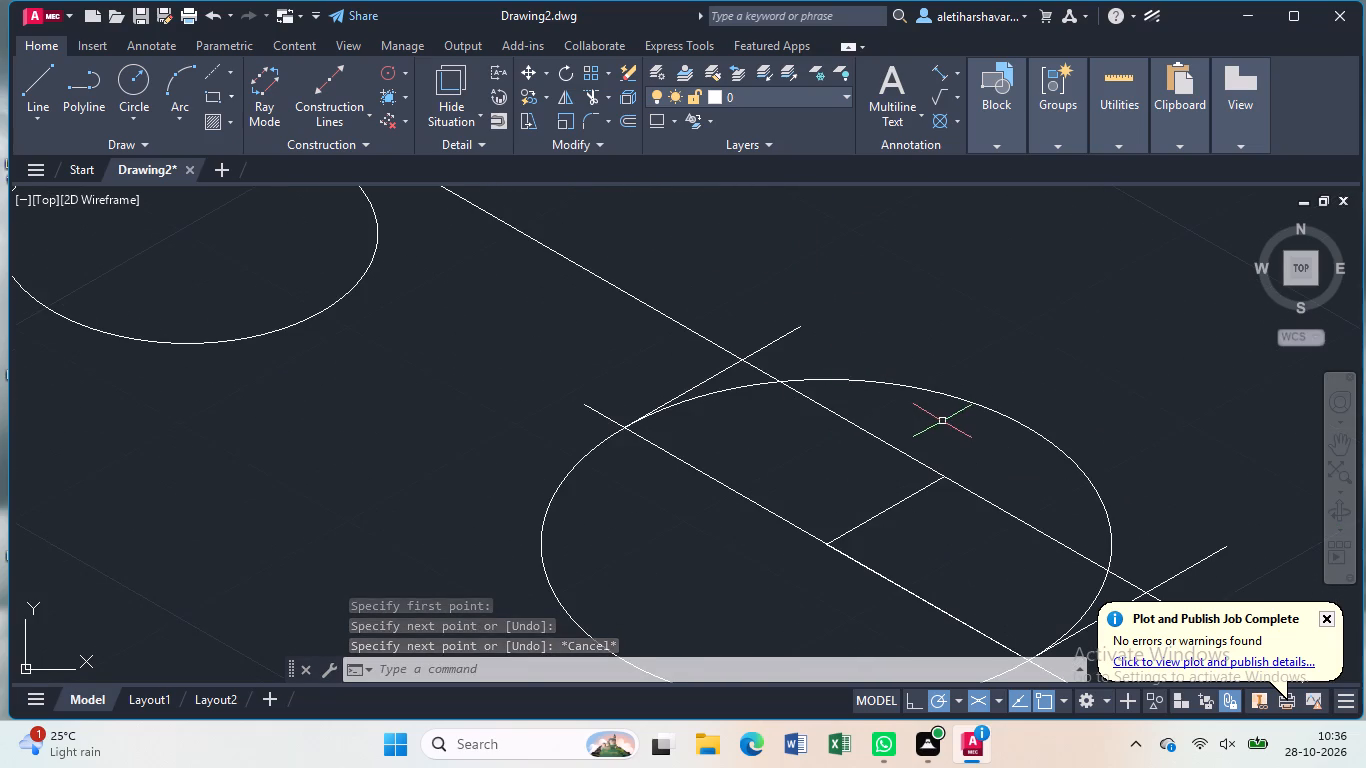
{"action": "middle_click_drag", "start_coordinate": [942, 421], "coordinate": [924, 313]}
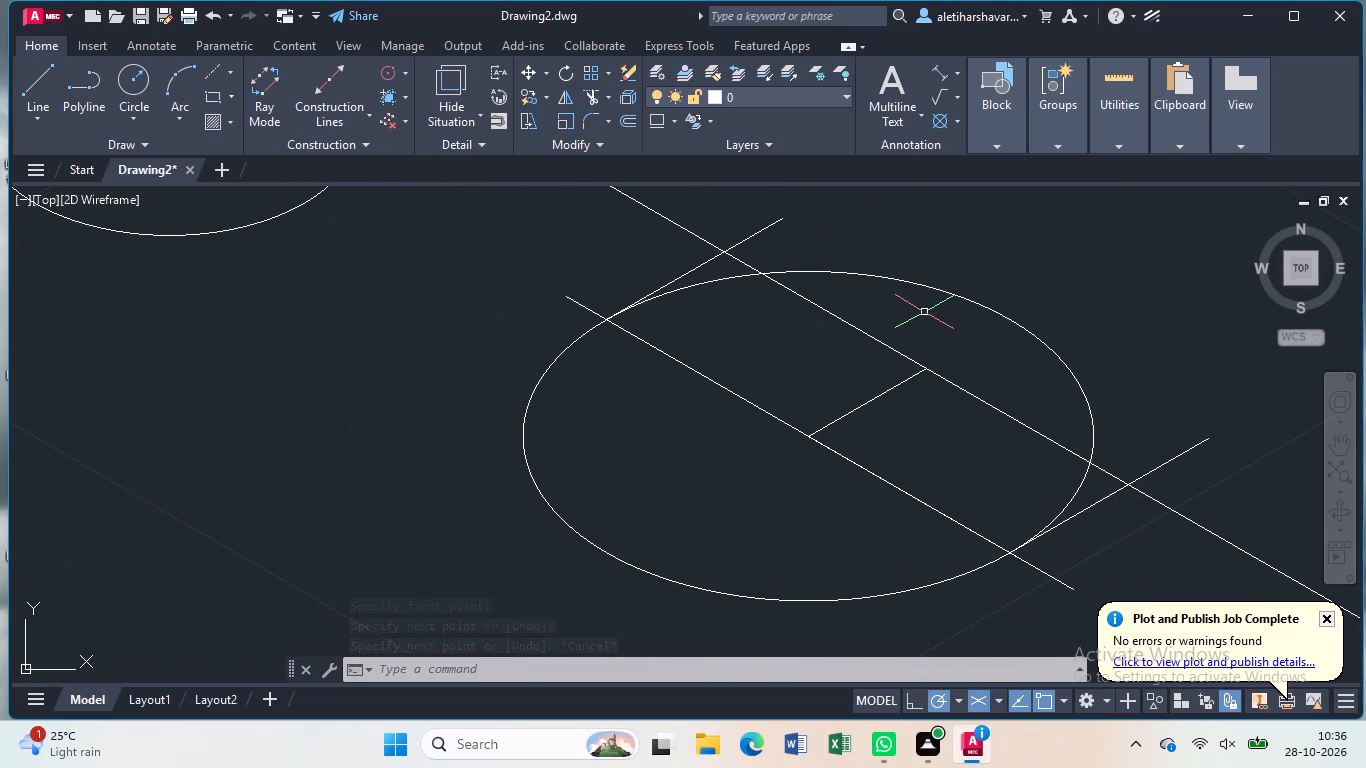
{"action": "type", "text": "tr"}
{"action": "key", "text": "Return"}
{"action": "left_click", "coordinate": [759, 230]}
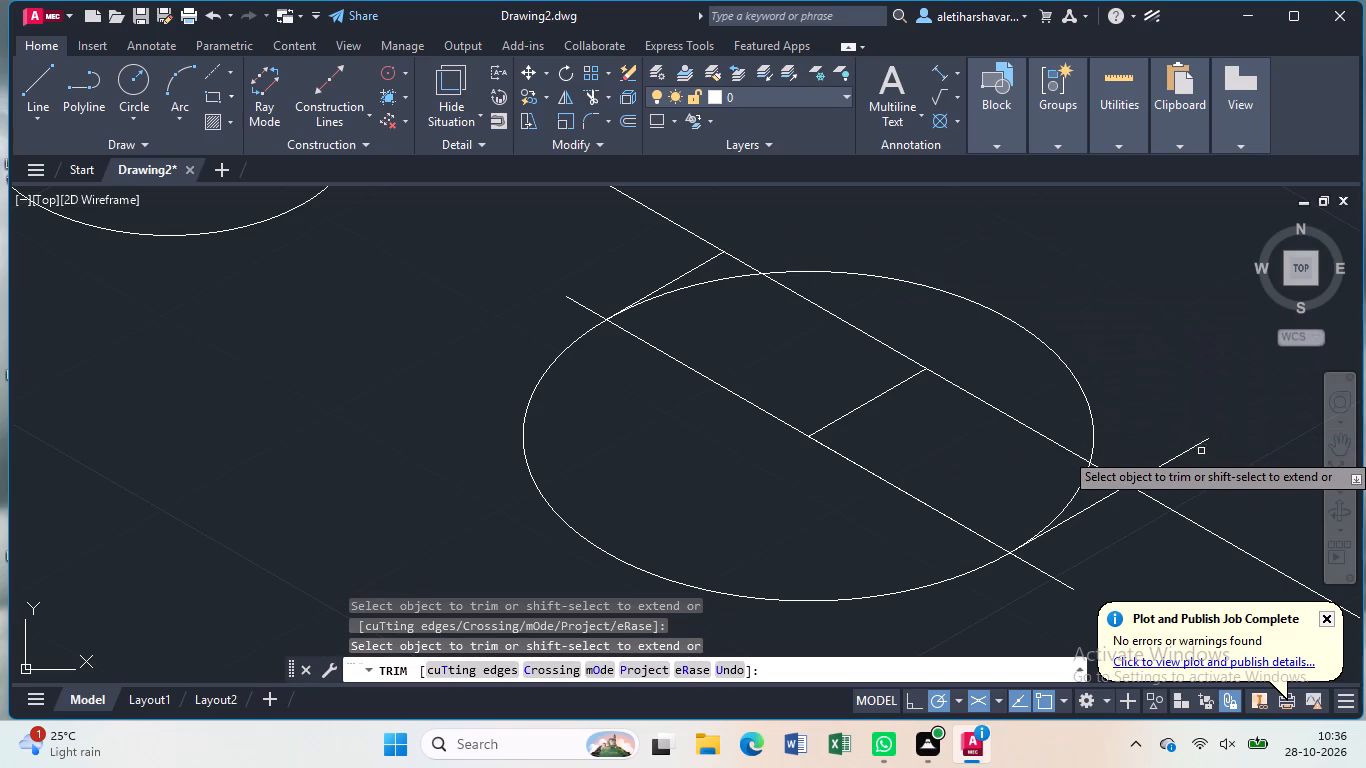
{"action": "left_click", "coordinate": [1195, 447]}
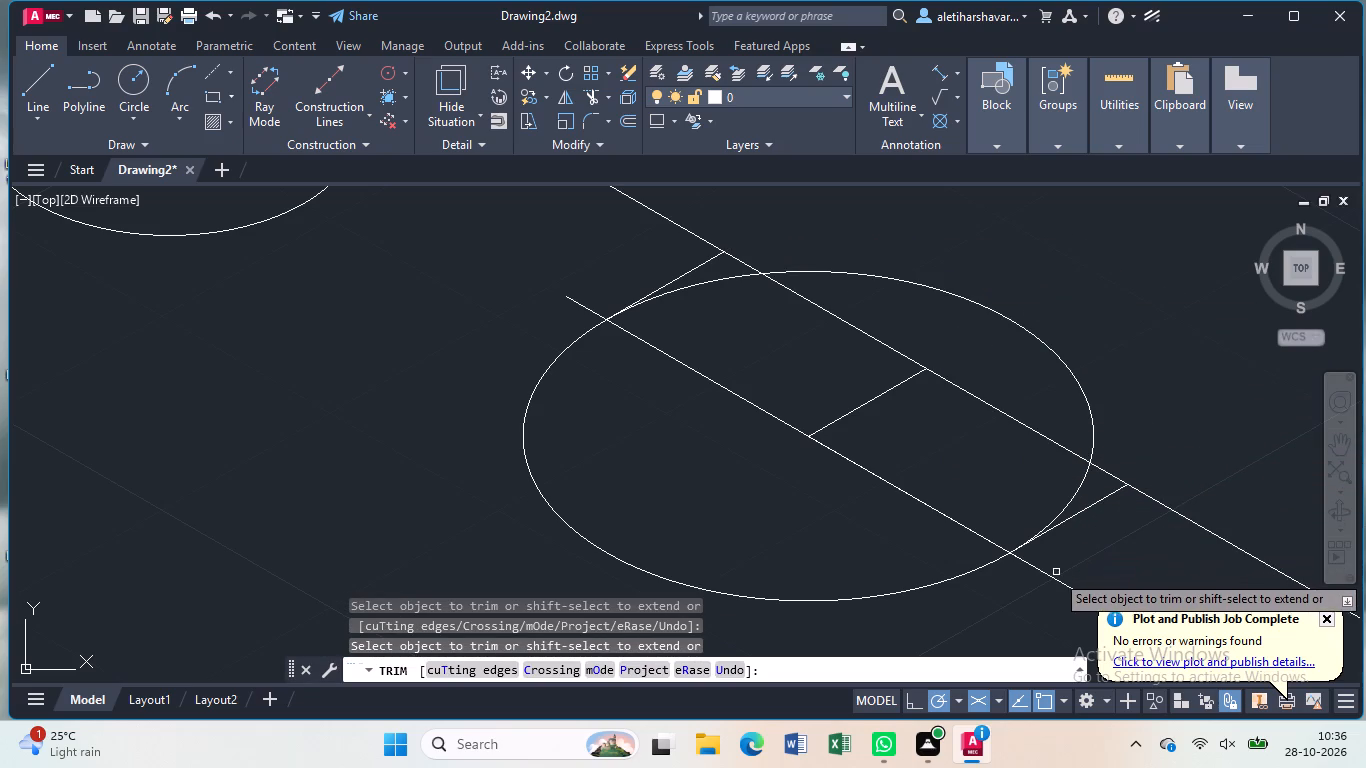
{"action": "left_click", "coordinate": [1053, 575]}
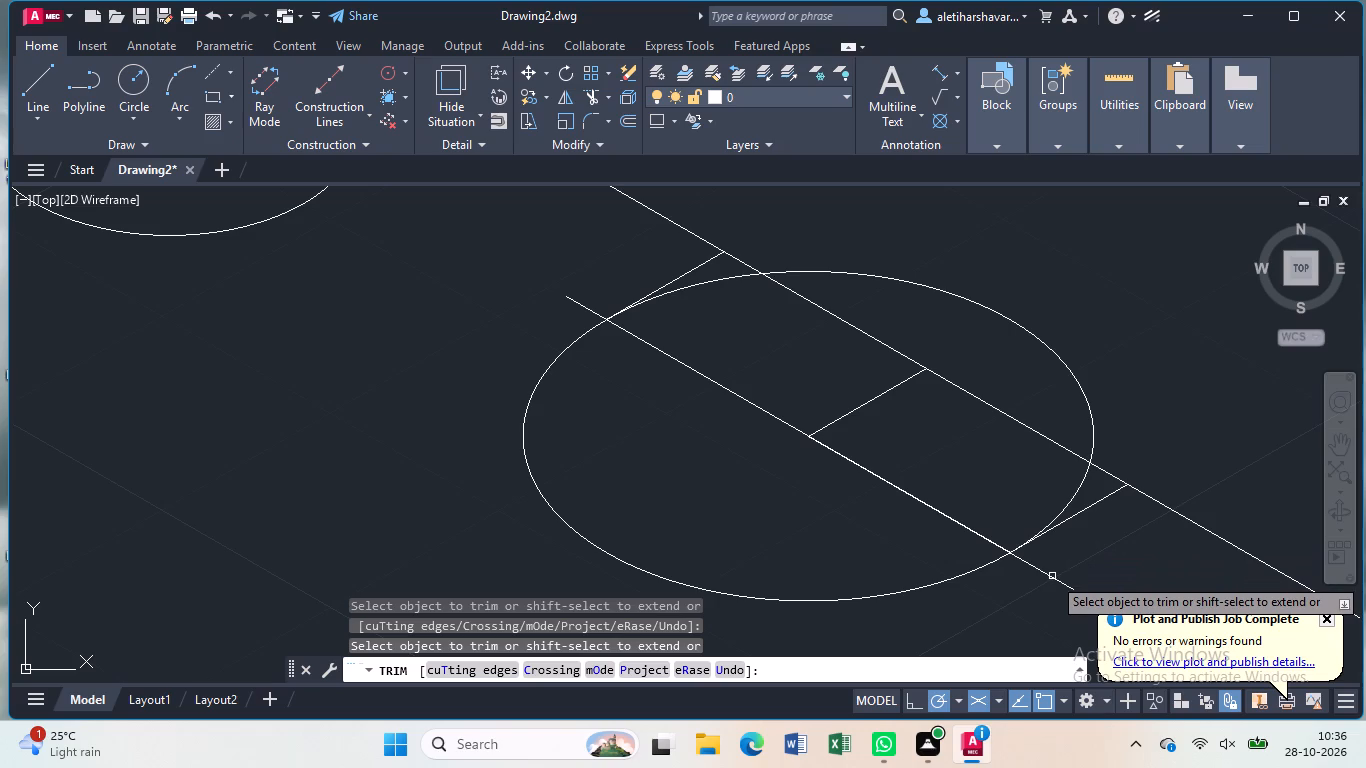
{"action": "left_click", "coordinate": [1052, 576]}
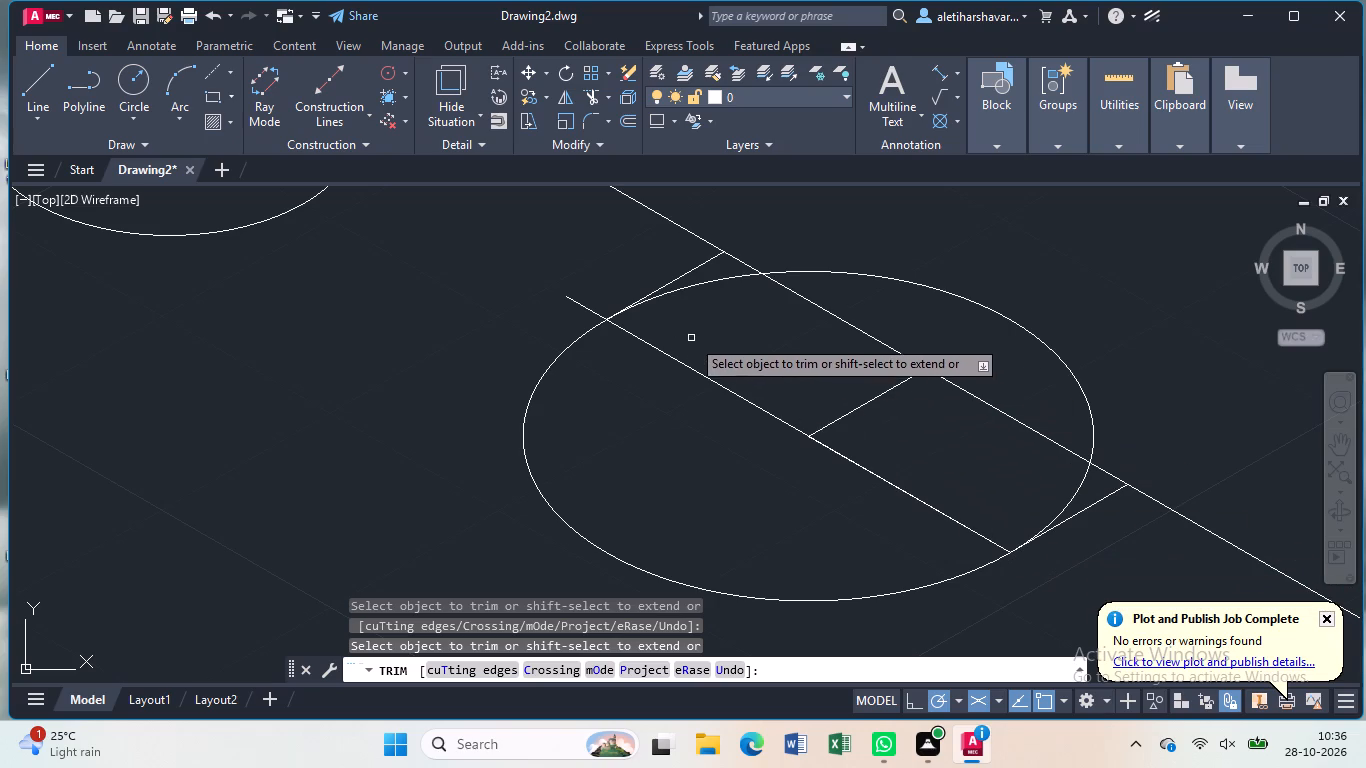
{"action": "left_click", "coordinate": [596, 312]}
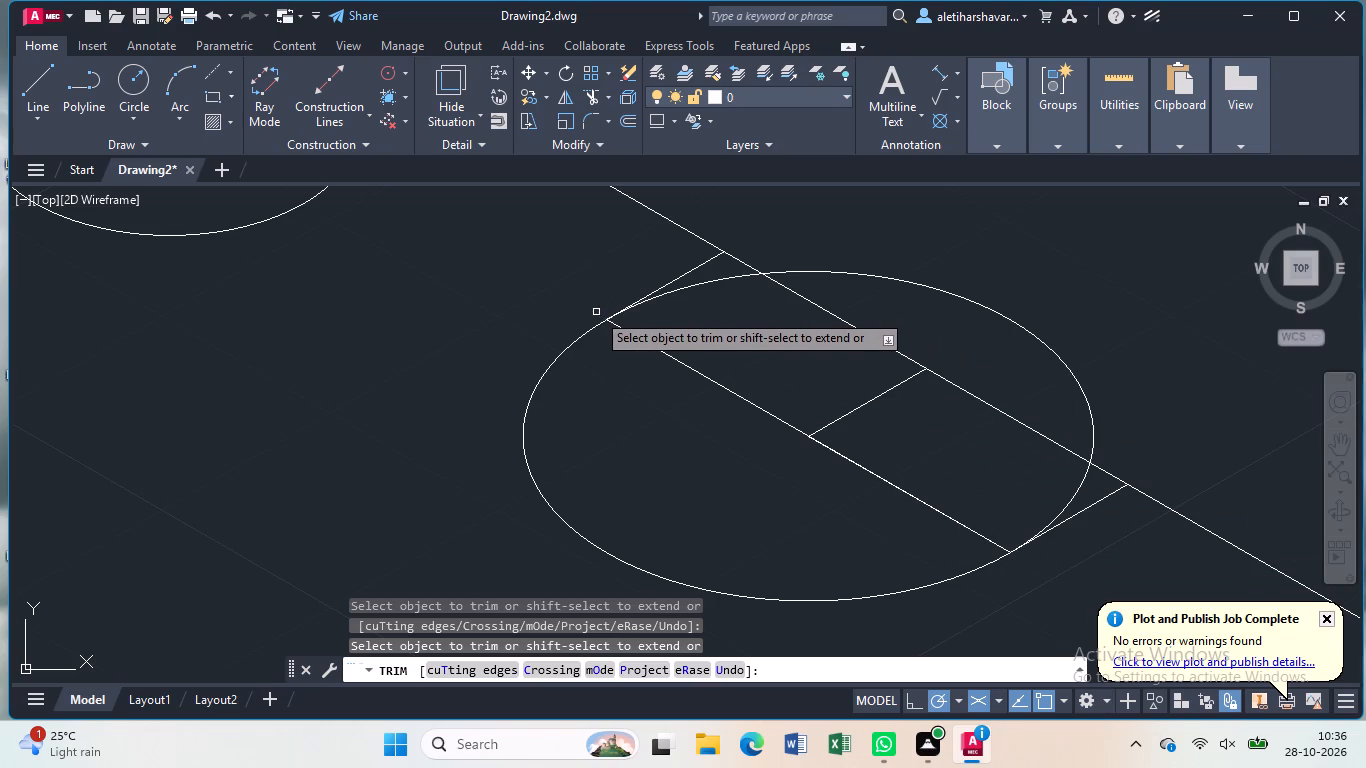
Trim away the 12 mm isocircle's arcs beyond the side lines' tangent points and the construction lines inside, leaving a U-shaped notch on the top edge.
{"action": "left_click", "coordinate": [699, 282]}
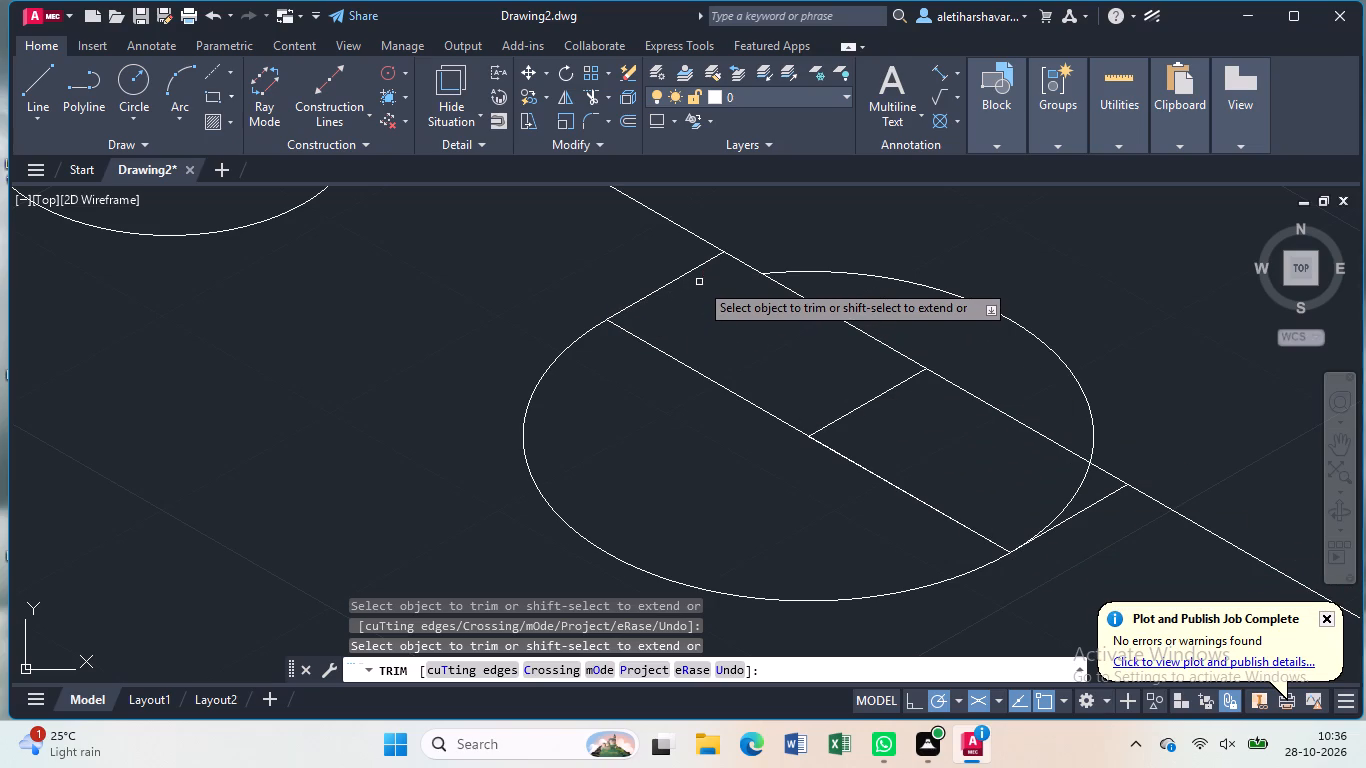
{"action": "left_click", "coordinate": [1078, 486]}
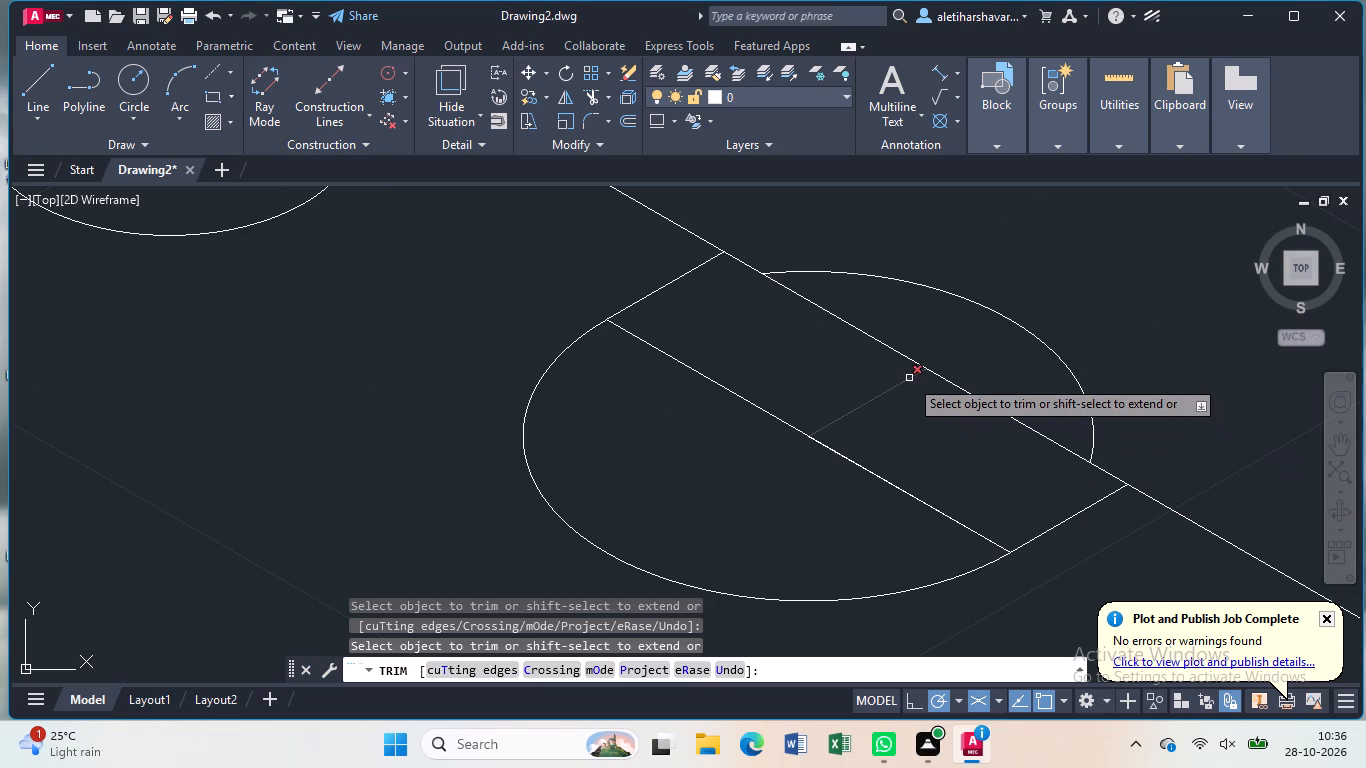
{"action": "left_click", "coordinate": [909, 378]}
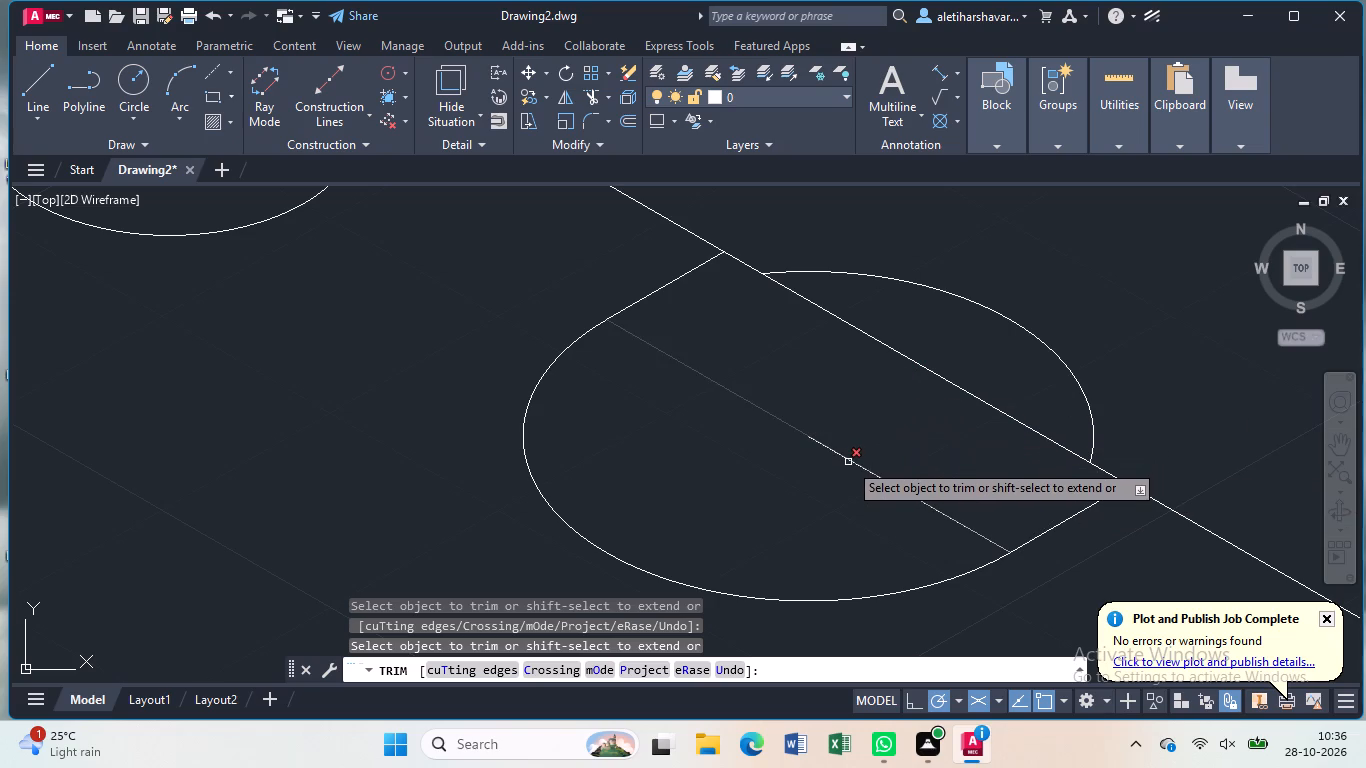
{"action": "left_click", "coordinate": [848, 462]}
{"action": "left_click", "coordinate": [848, 462]}
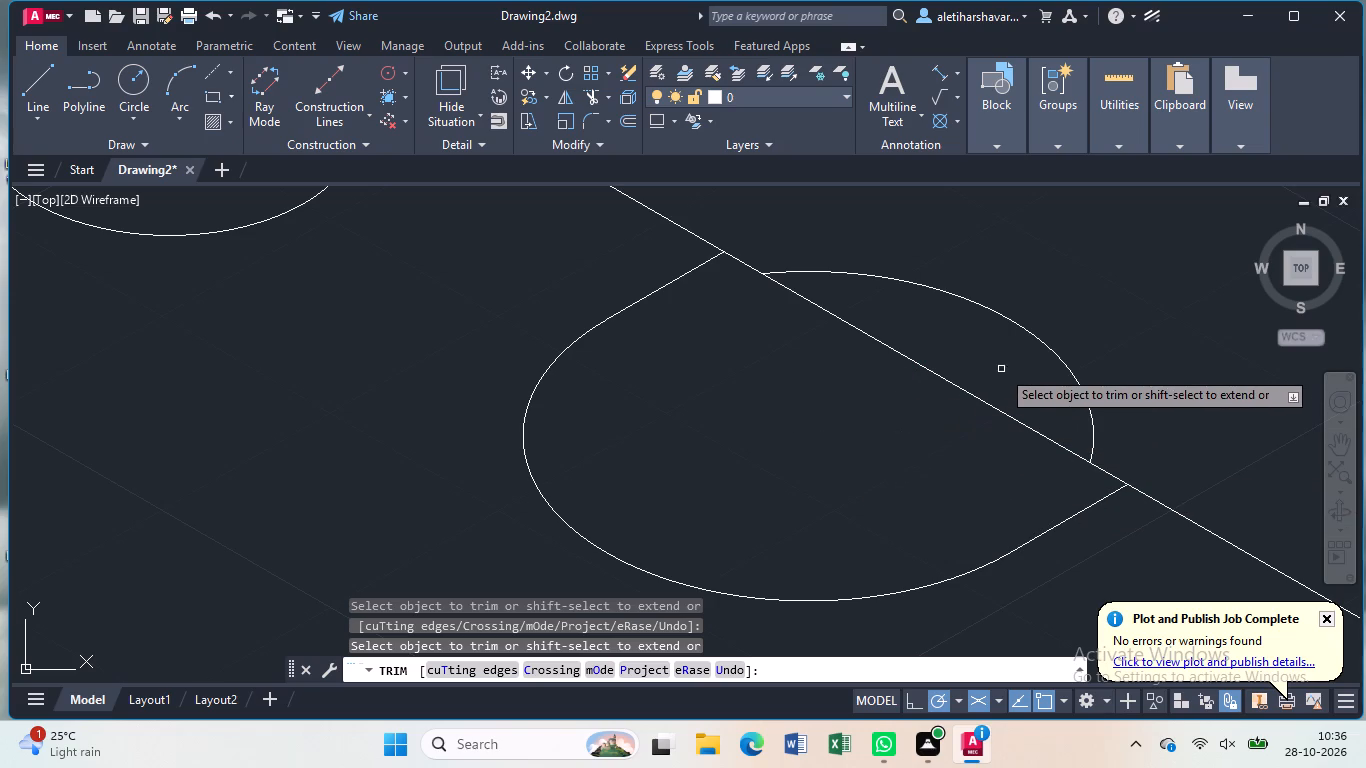
{"action": "left_click", "coordinate": [1040, 341]}
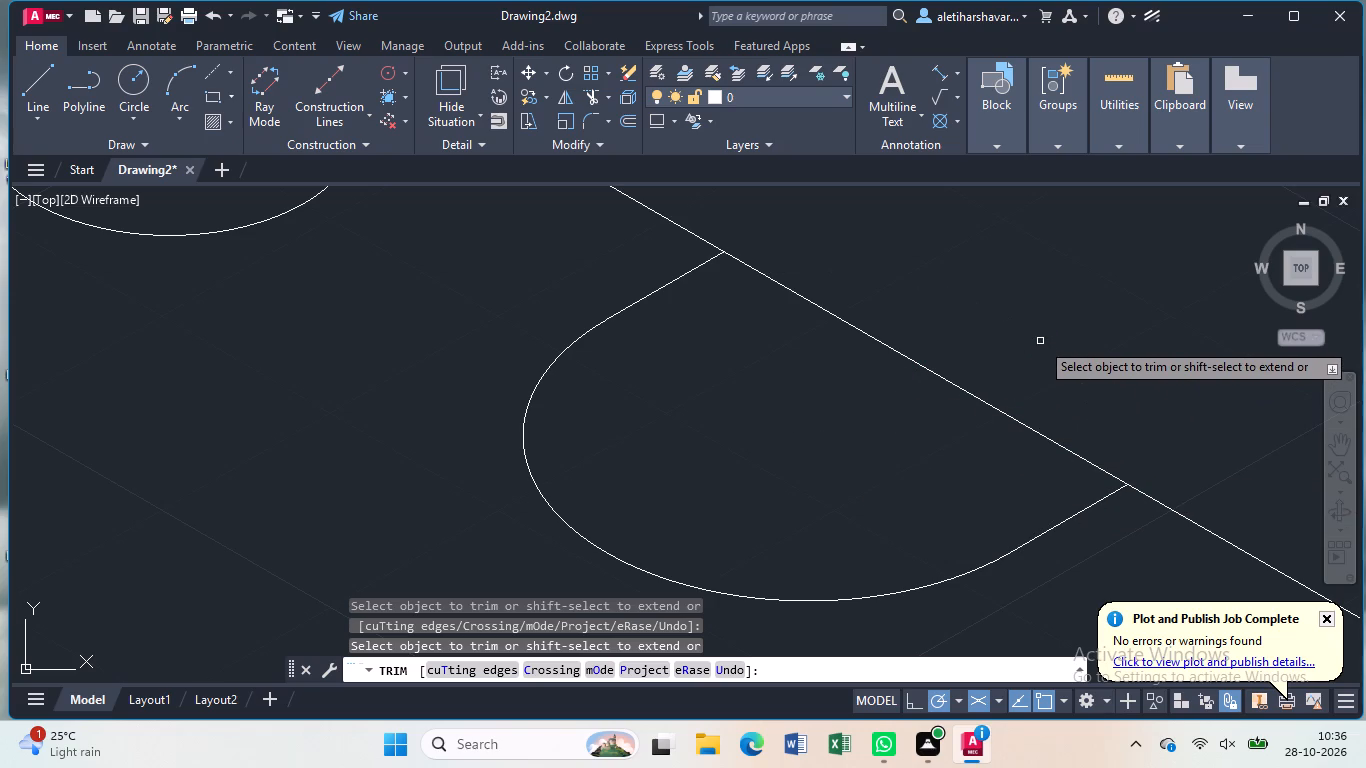
{"action": "scroll", "coordinate": [1040, 341], "scroll_direction": "down", "scroll_amount": 3}
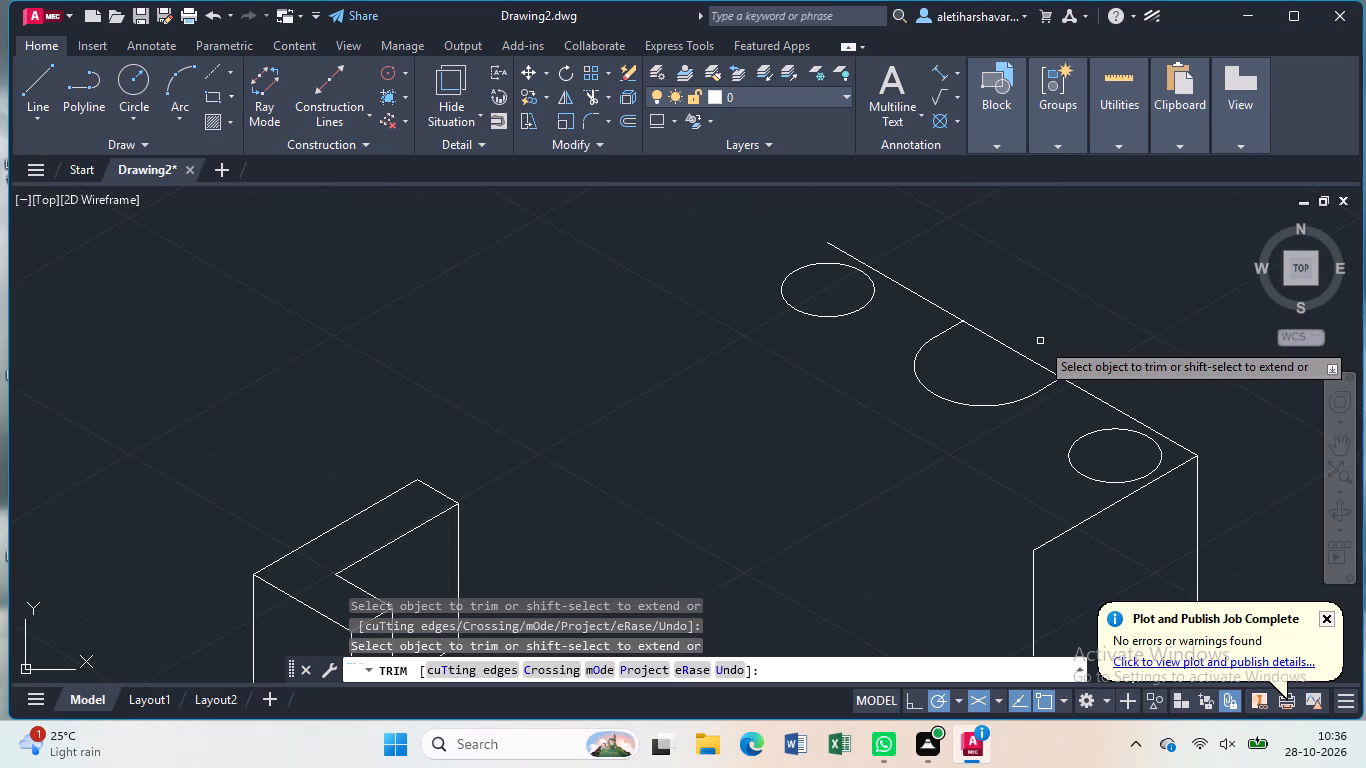
{"action": "key", "text": "Escape"}
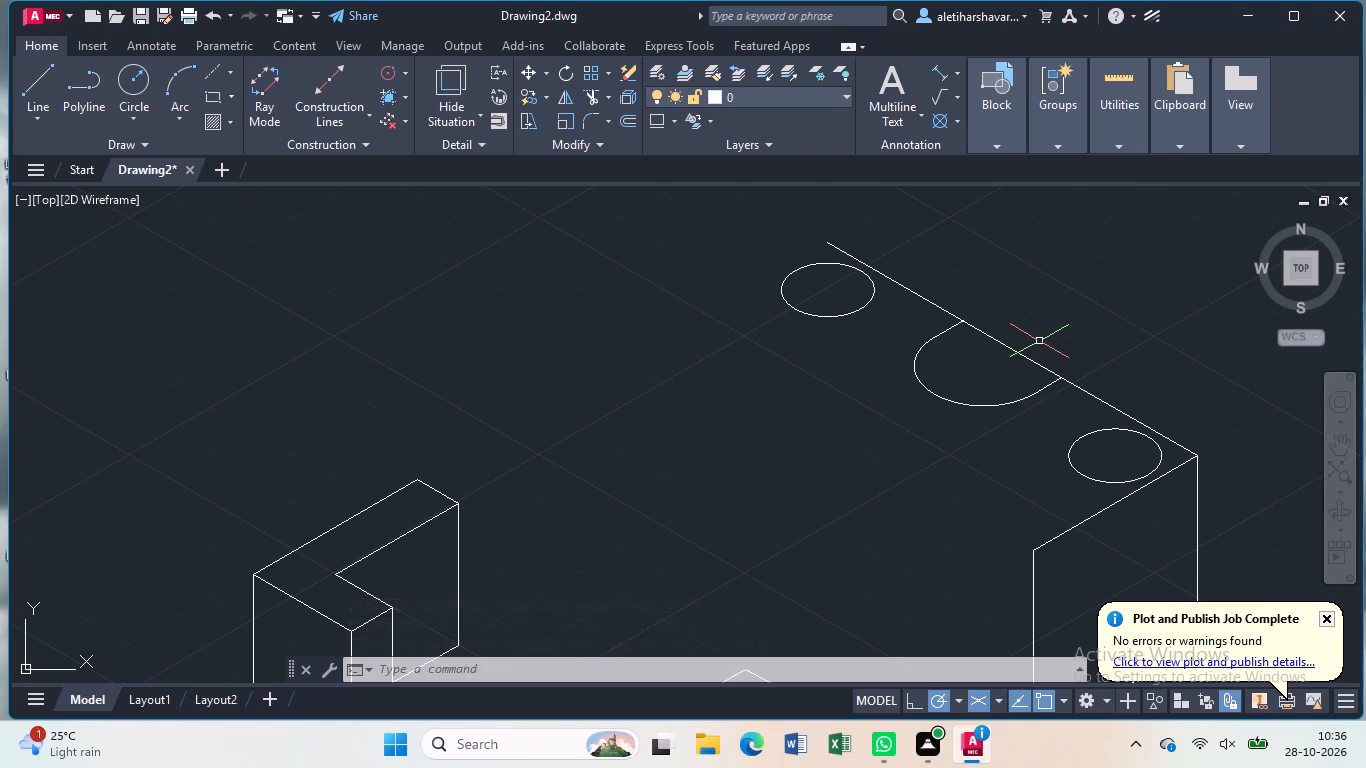
Draw a 40 mm line at 210° from the far end of the top edge, beside the 8 mm radius isocircle.
{"action": "key", "text": "l"}
{"action": "key", "text": "Return"}
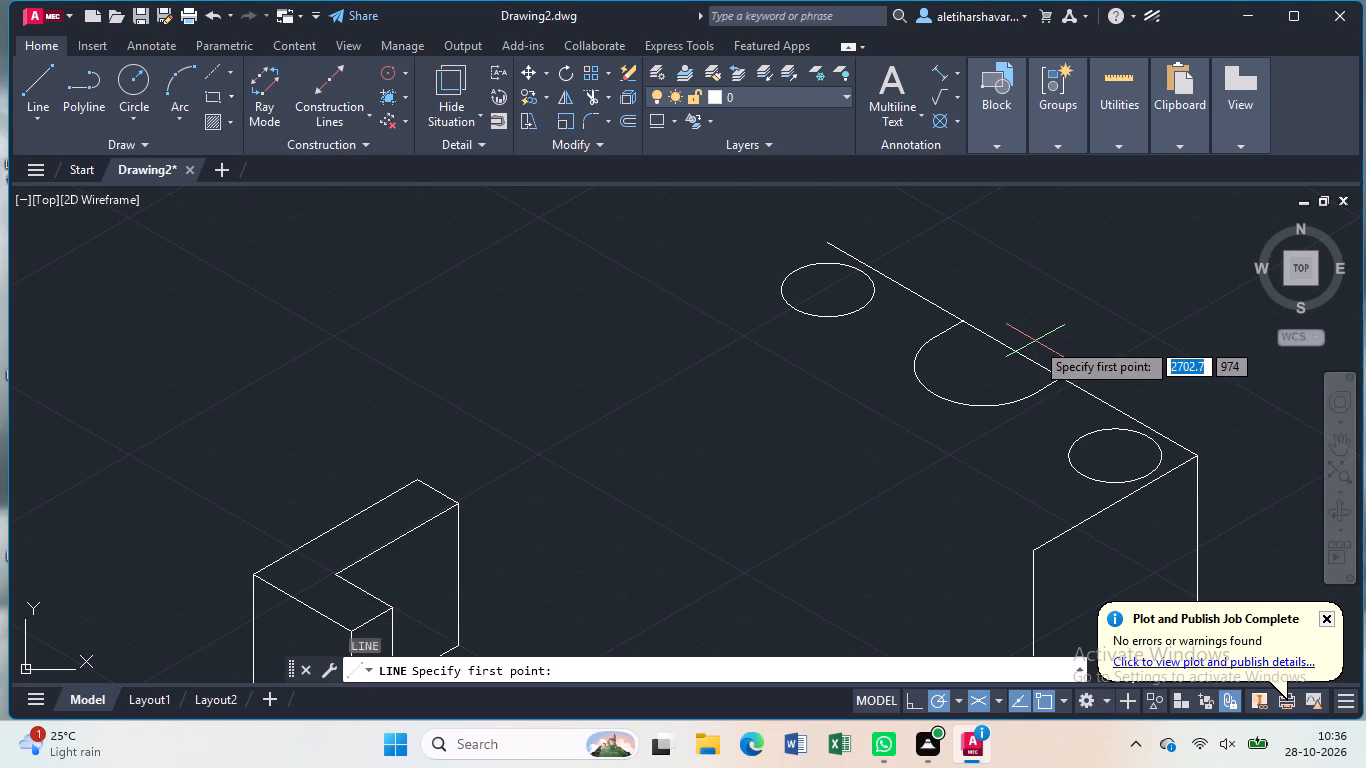
{"action": "left_click", "coordinate": [834, 248]}
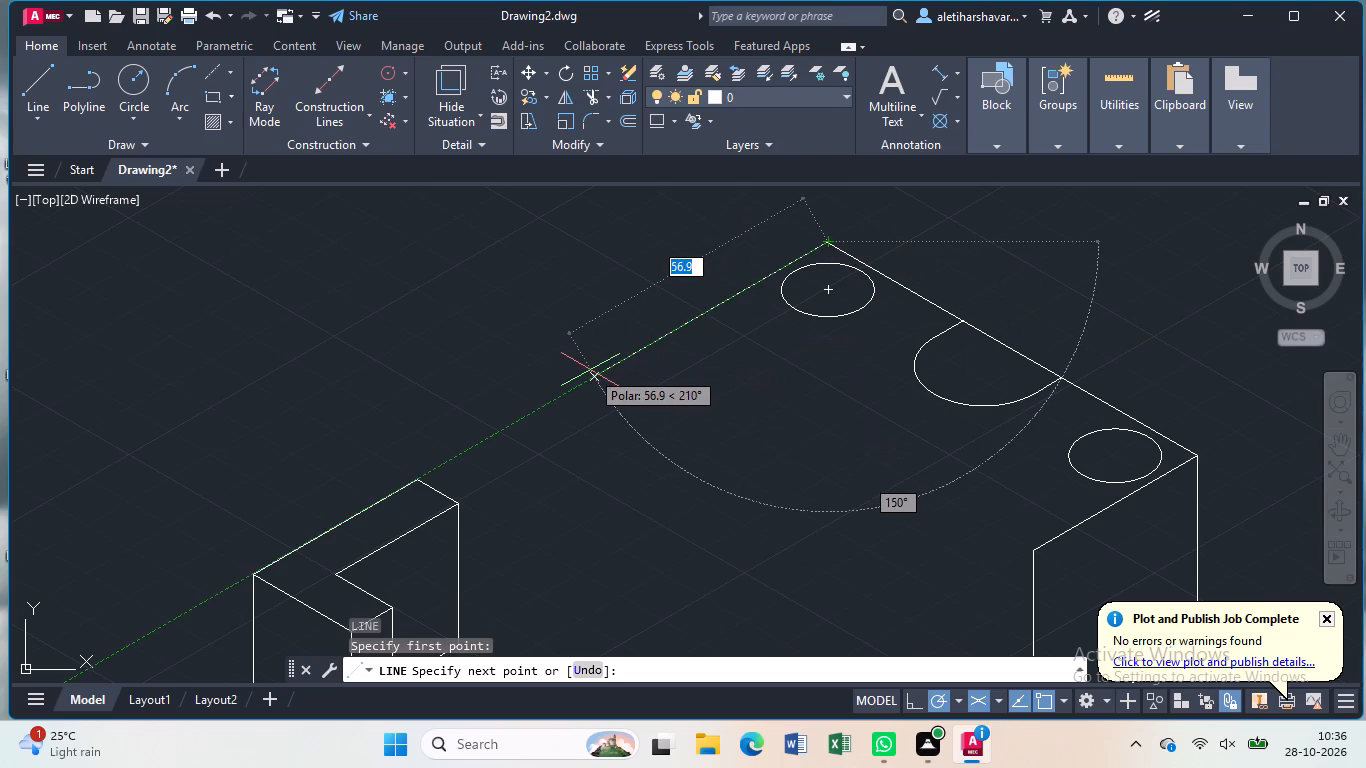
{"action": "key", "text": "4"}
{"action": "key", "text": "0"}
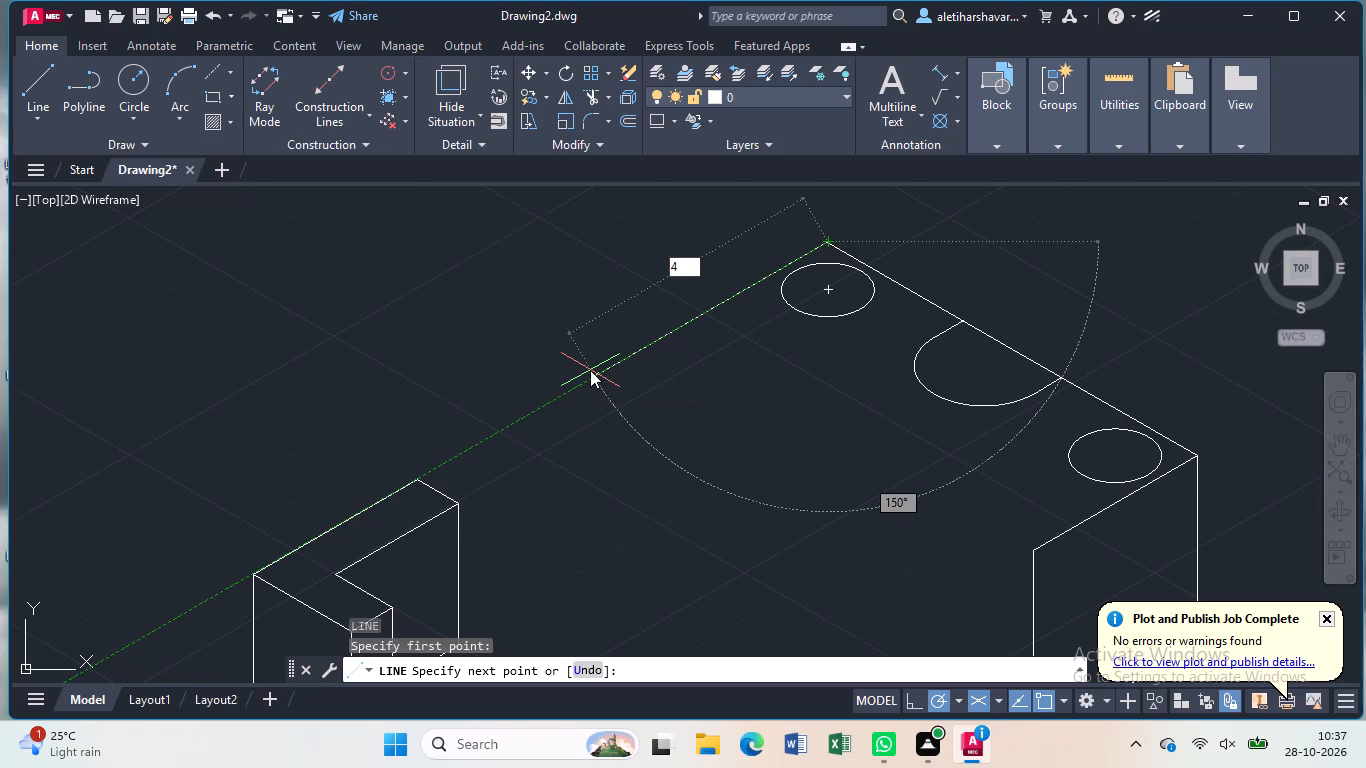
{"action": "key", "text": "Return"}
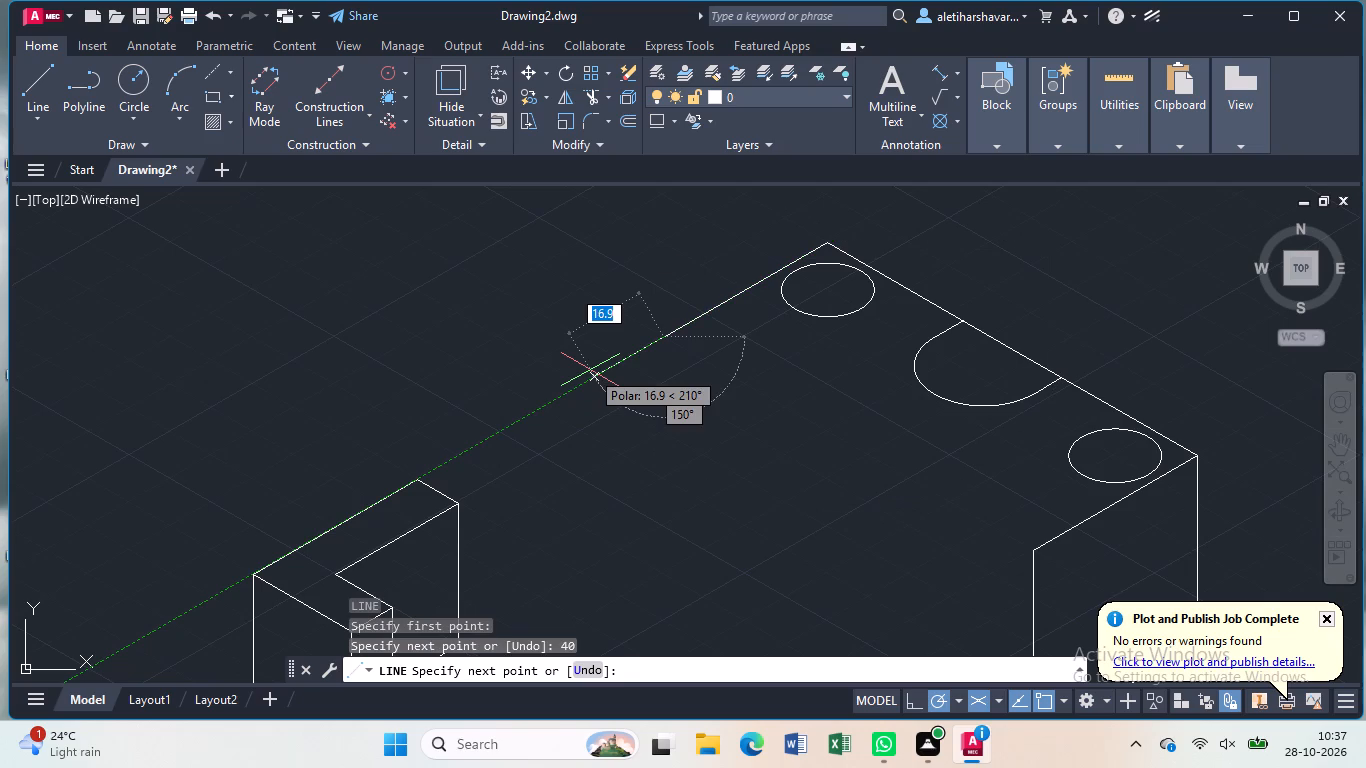
{"action": "key", "text": "Escape"}
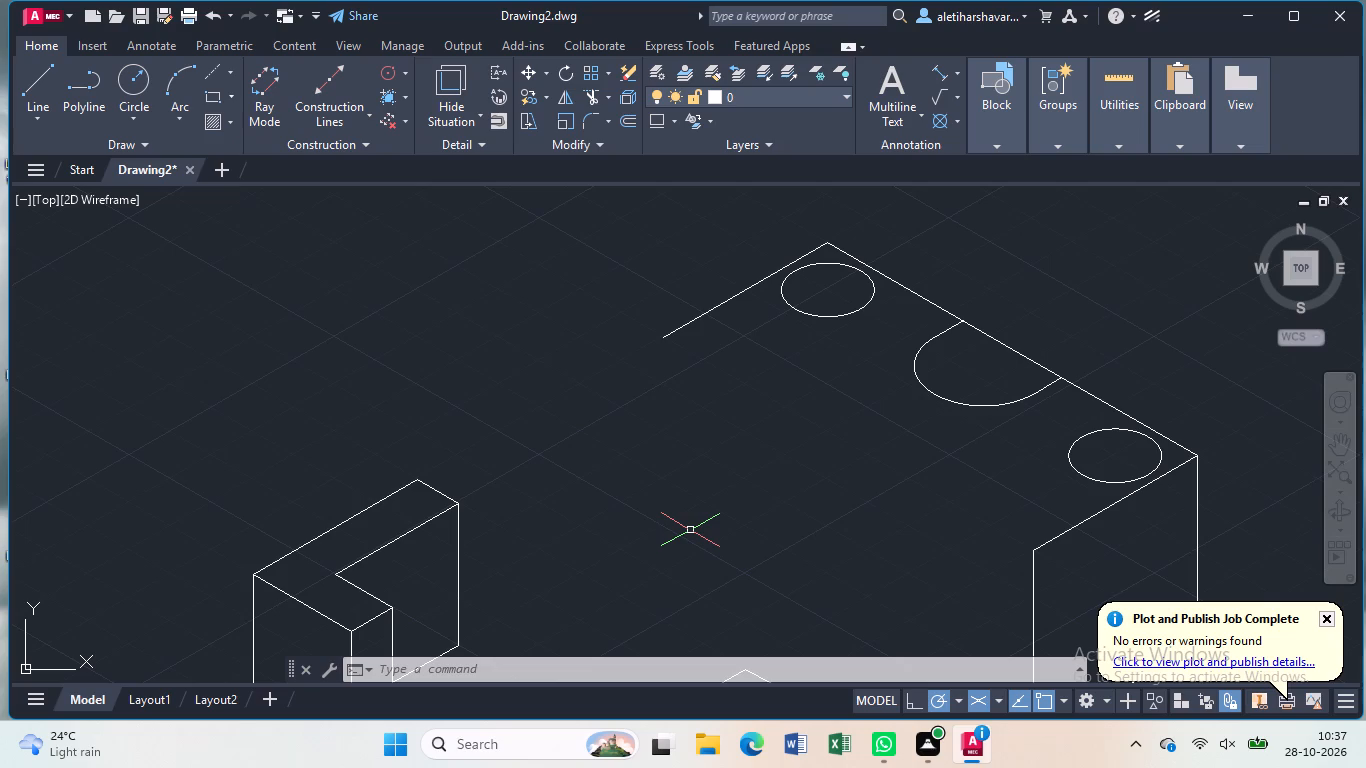
Set the current linetype for new objects to AM_ISO08W050.
{"action": "key", "text": "ctrl+1"}
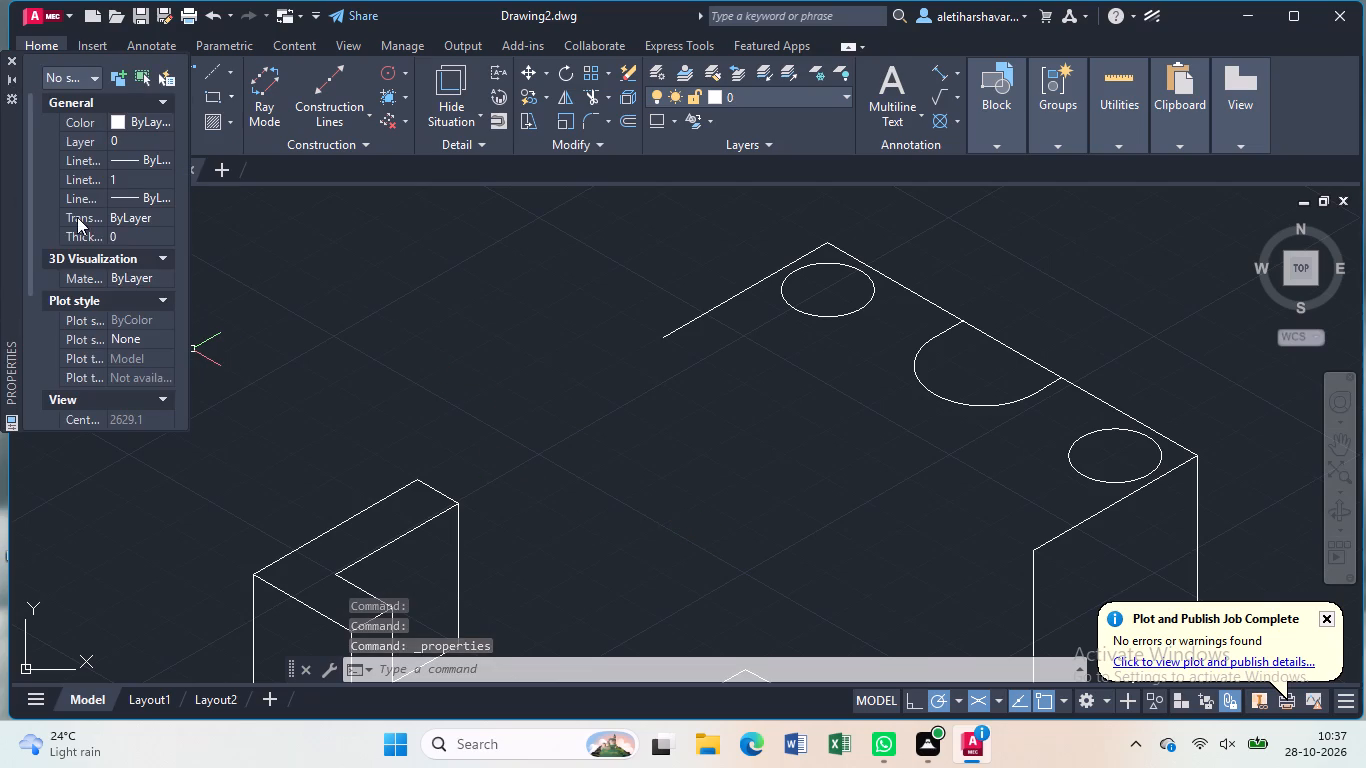
{"action": "left_click", "coordinate": [162, 156]}
{"action": "left_click", "coordinate": [162, 156]}
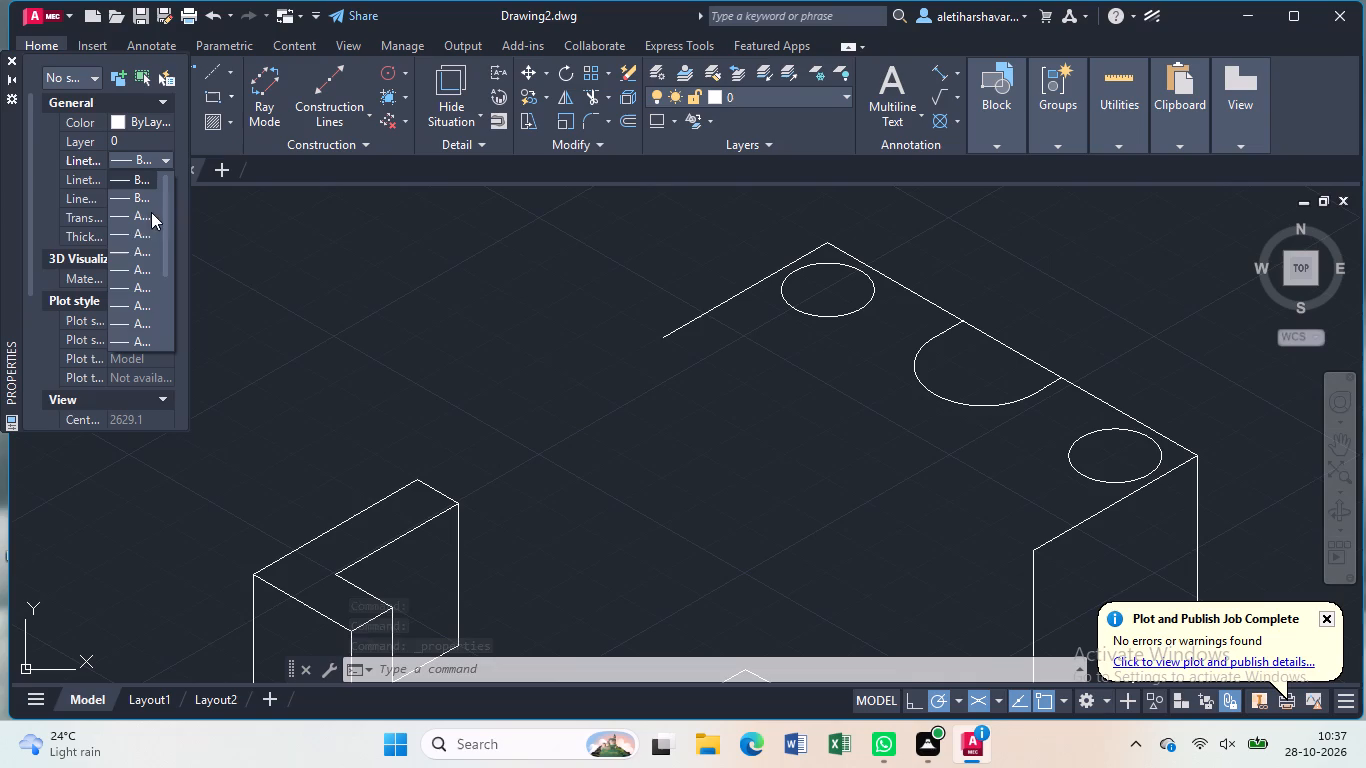
{"action": "left_click", "coordinate": [140, 298]}
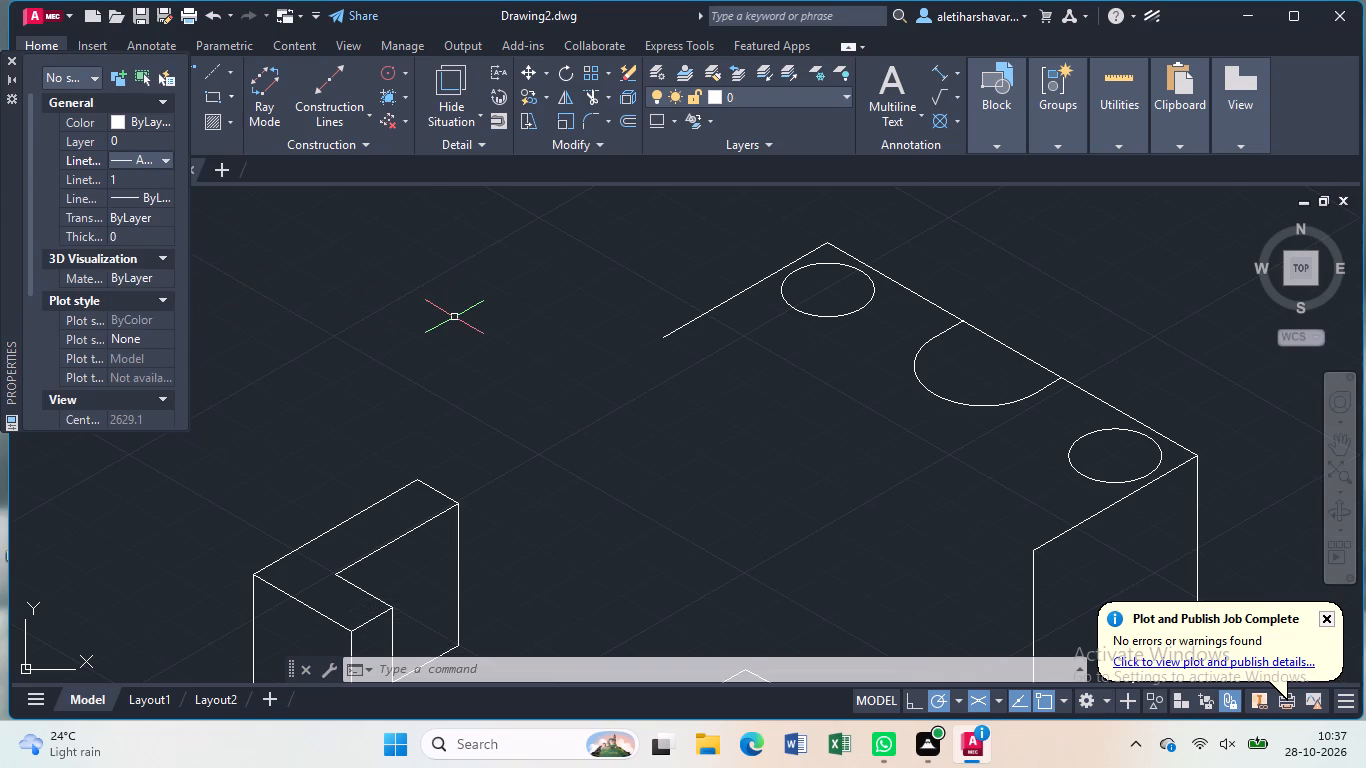
Draw two crossing centre lines, each about 26 mm long at 150° and 30°, through the far 8 mm radius isocircle beside the 40 mm line.
{"action": "key", "text": "l"}
{"action": "key", "text": "Return"}
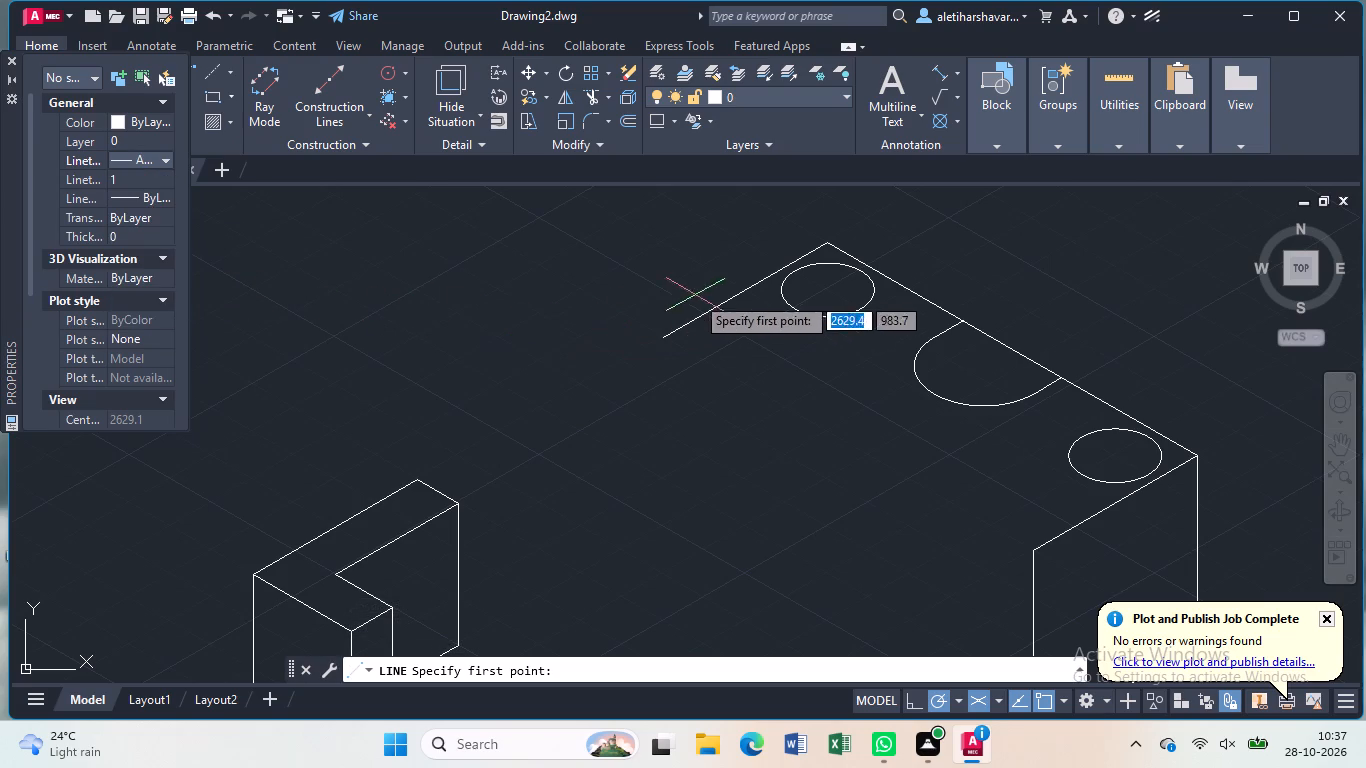
{"action": "left_click", "coordinate": [881, 319]}
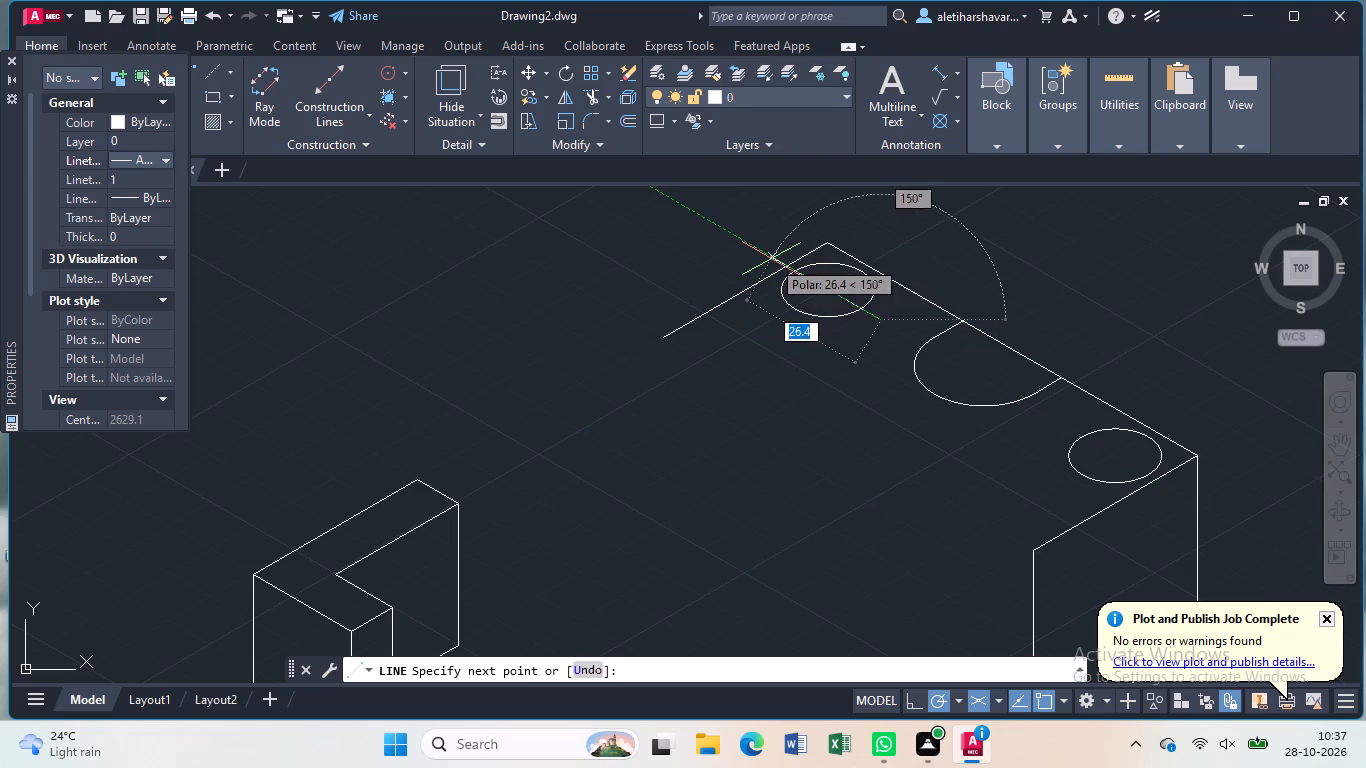
{"action": "left_click", "coordinate": [771, 259]}
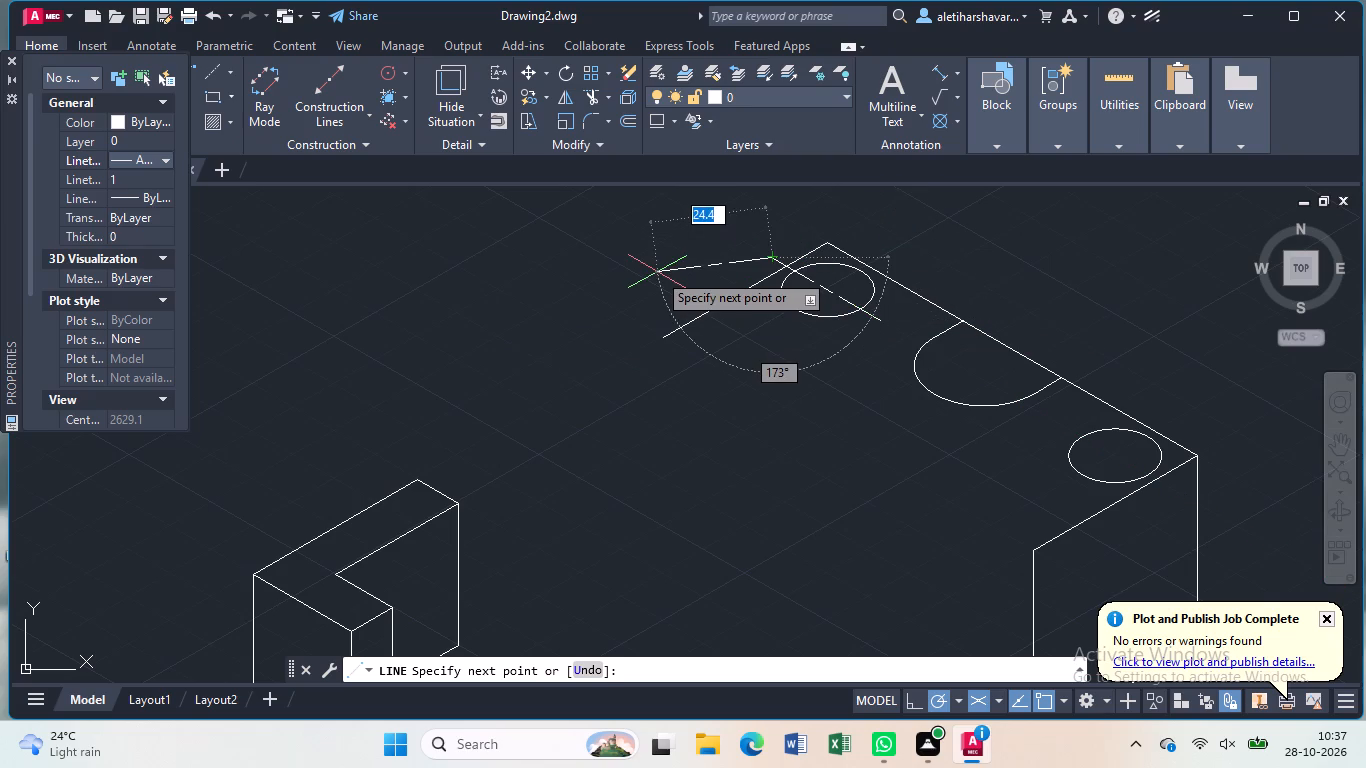
{"action": "key", "text": "Escape"}
{"action": "key", "text": "l"}
{"action": "key", "text": "Return"}
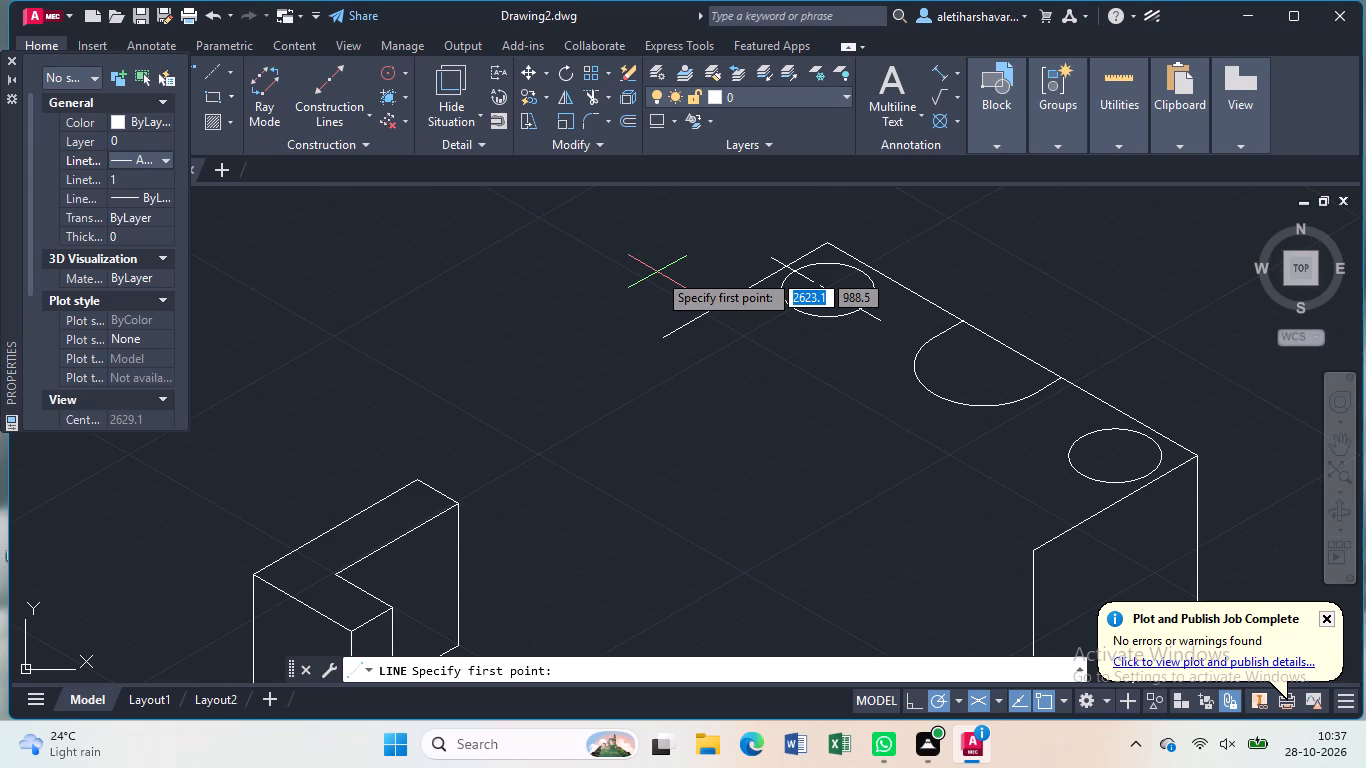
{"action": "key", "text": "l"}
{"action": "key", "text": "Escape"}
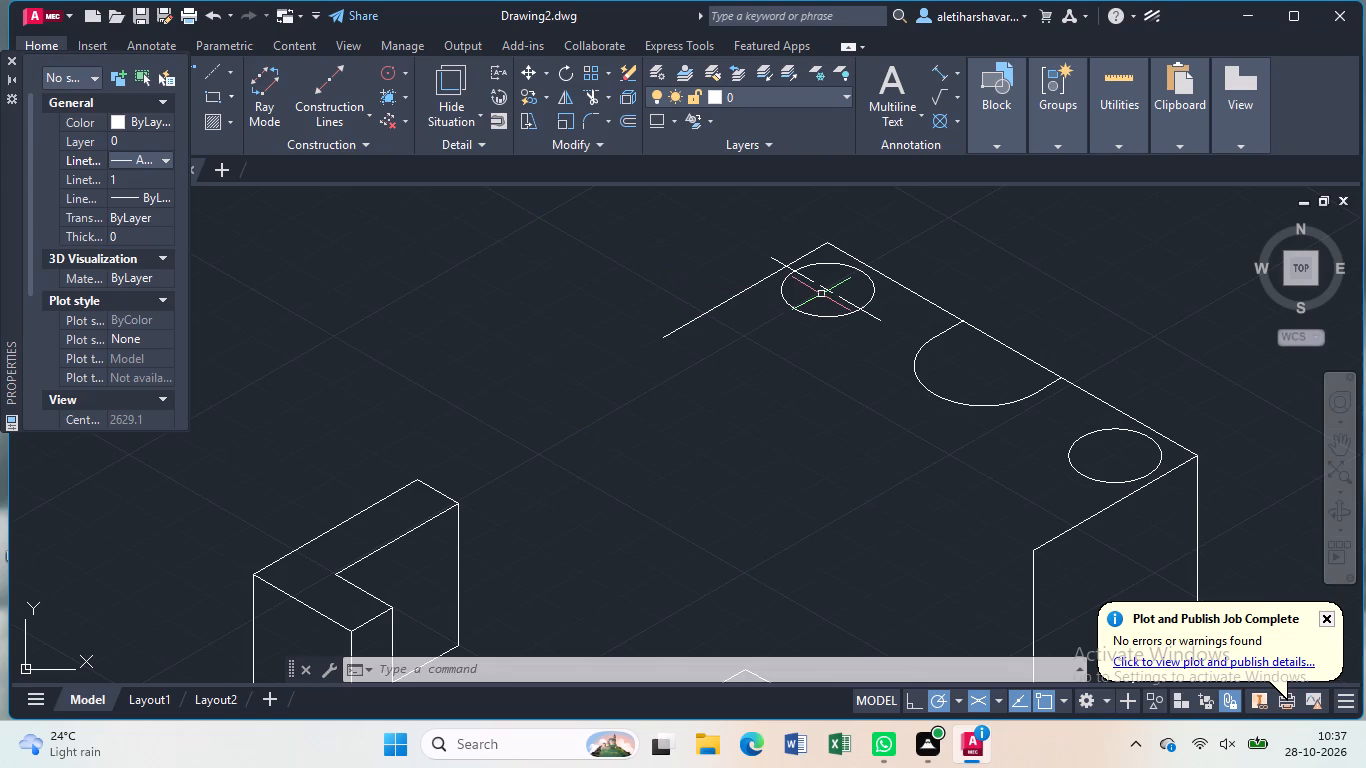
{"action": "key", "text": "l"}
{"action": "key", "text": "Return"}
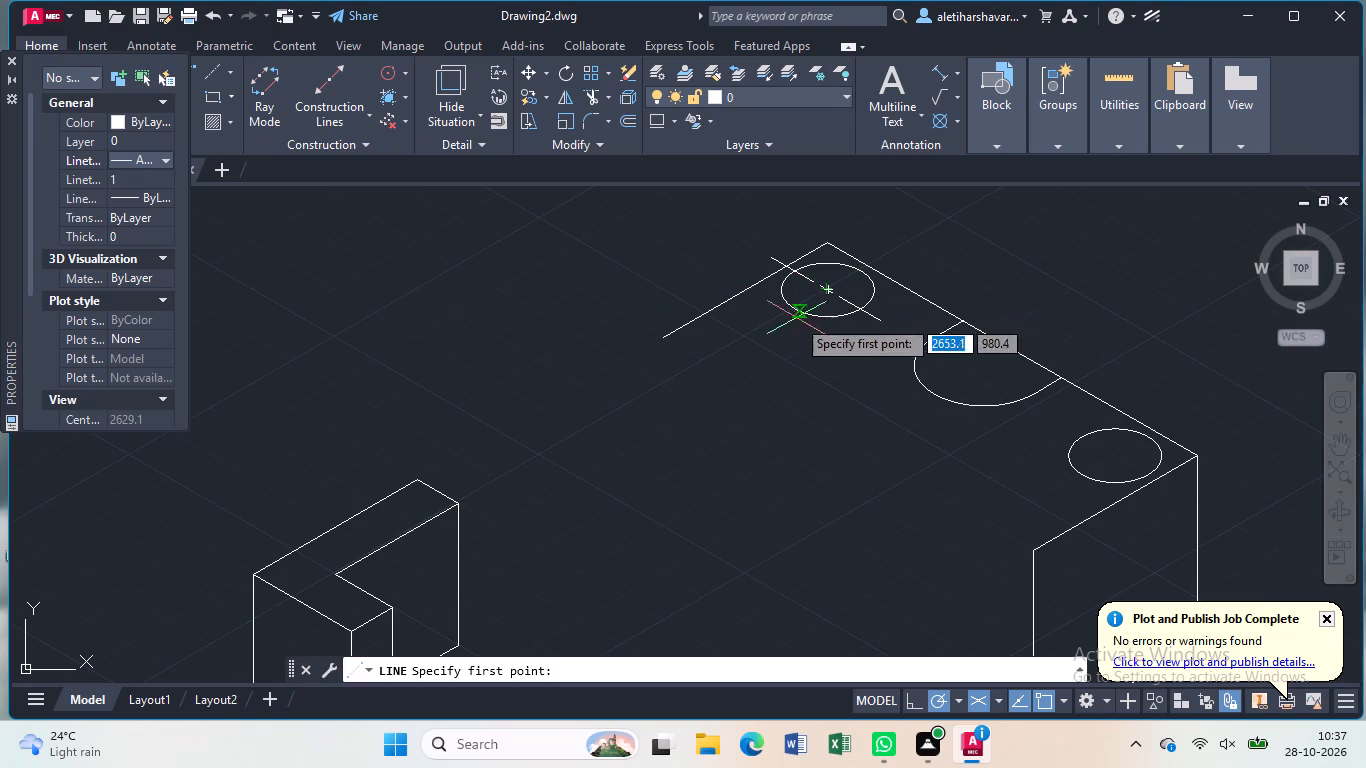
{"action": "left_click", "coordinate": [771, 320]}
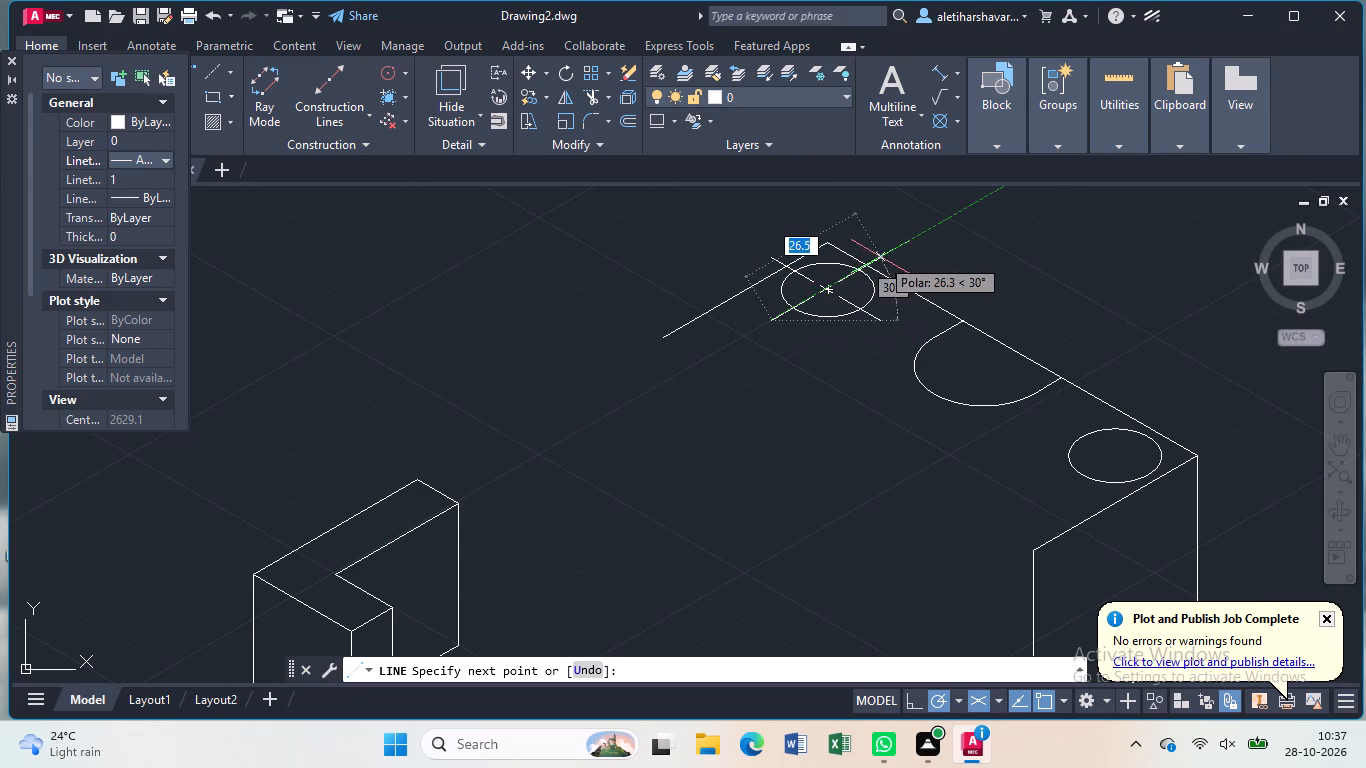
{"action": "left_click", "coordinate": [890, 261]}
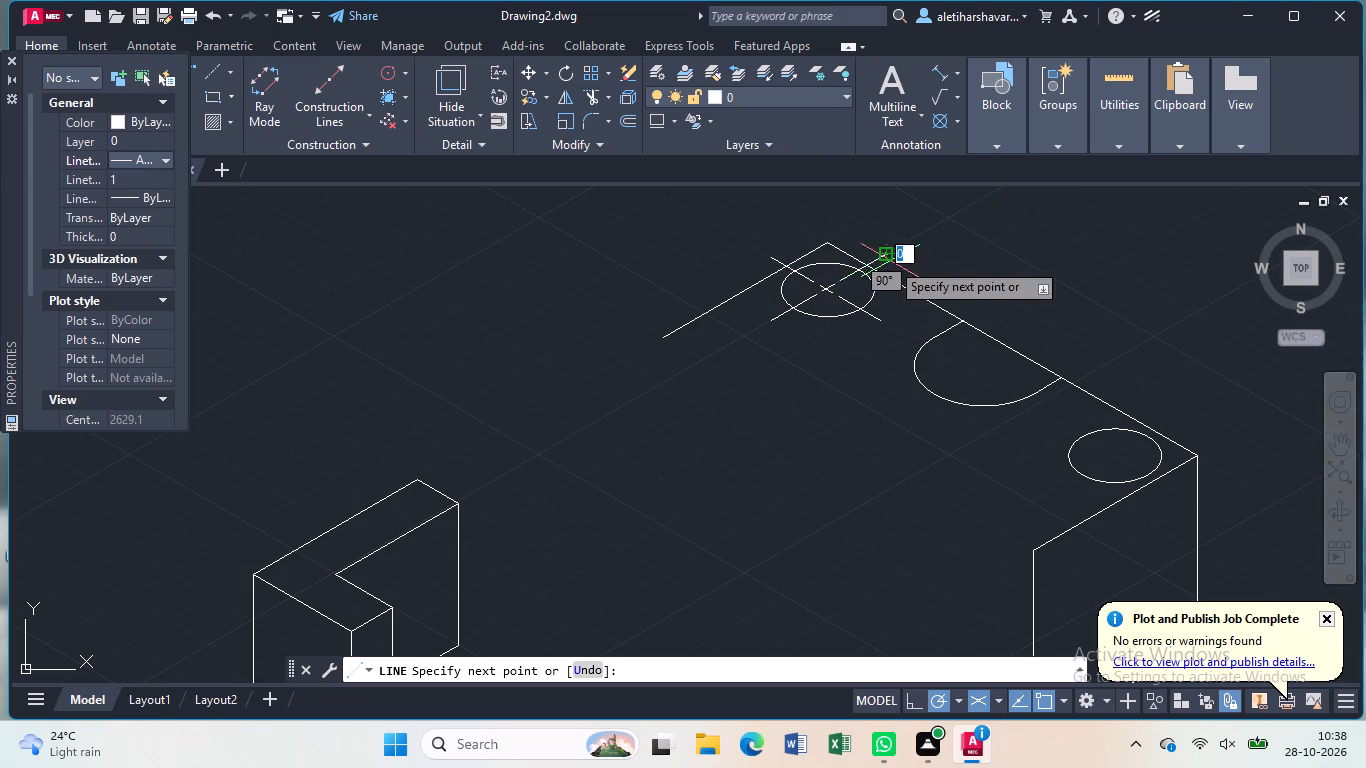
{"action": "key", "text": "Escape"}
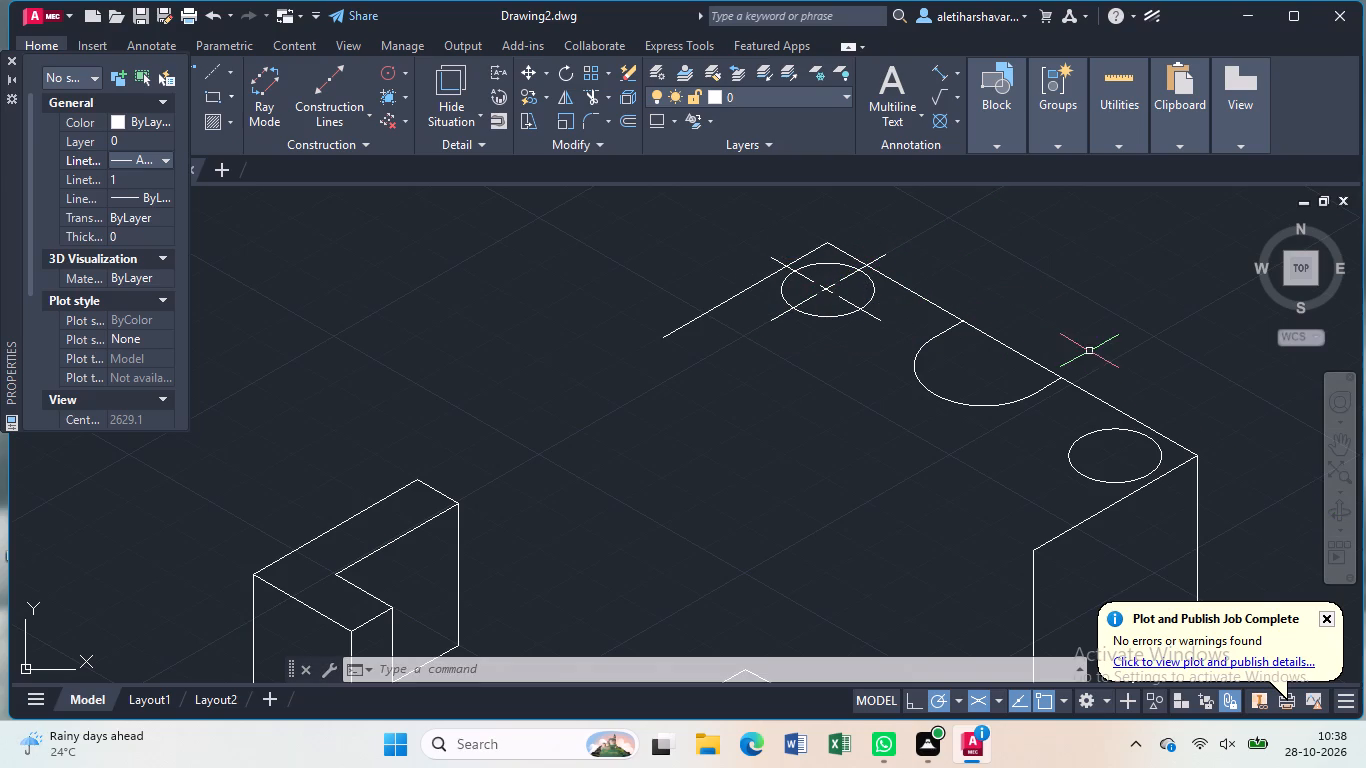
Draw two crossing centre lines along the isometric directions through the 8 mm radius isocircle at the near end of the top edge.
{"action": "key", "text": "l"}
{"action": "key", "text": "Return"}
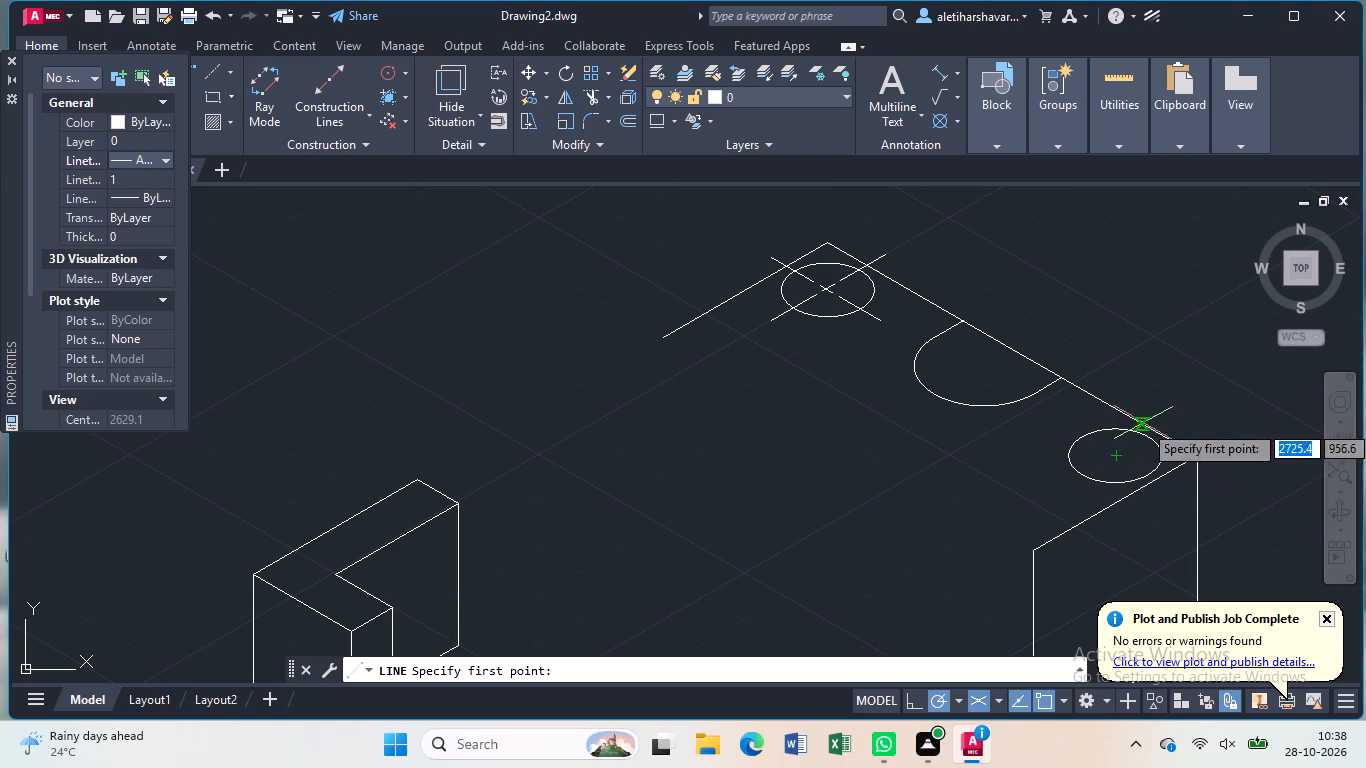
{"action": "left_click", "coordinate": [1175, 420]}
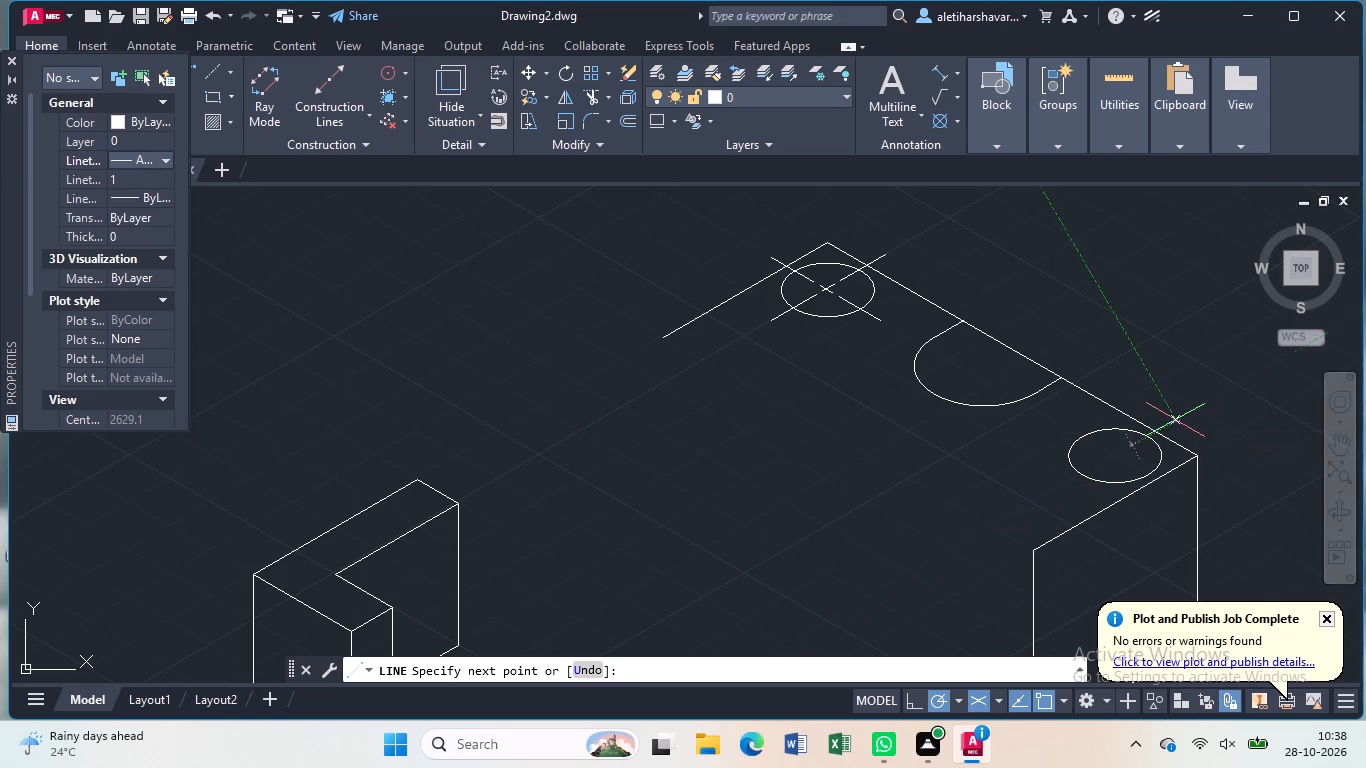
{"action": "left_click", "coordinate": [1069, 486]}
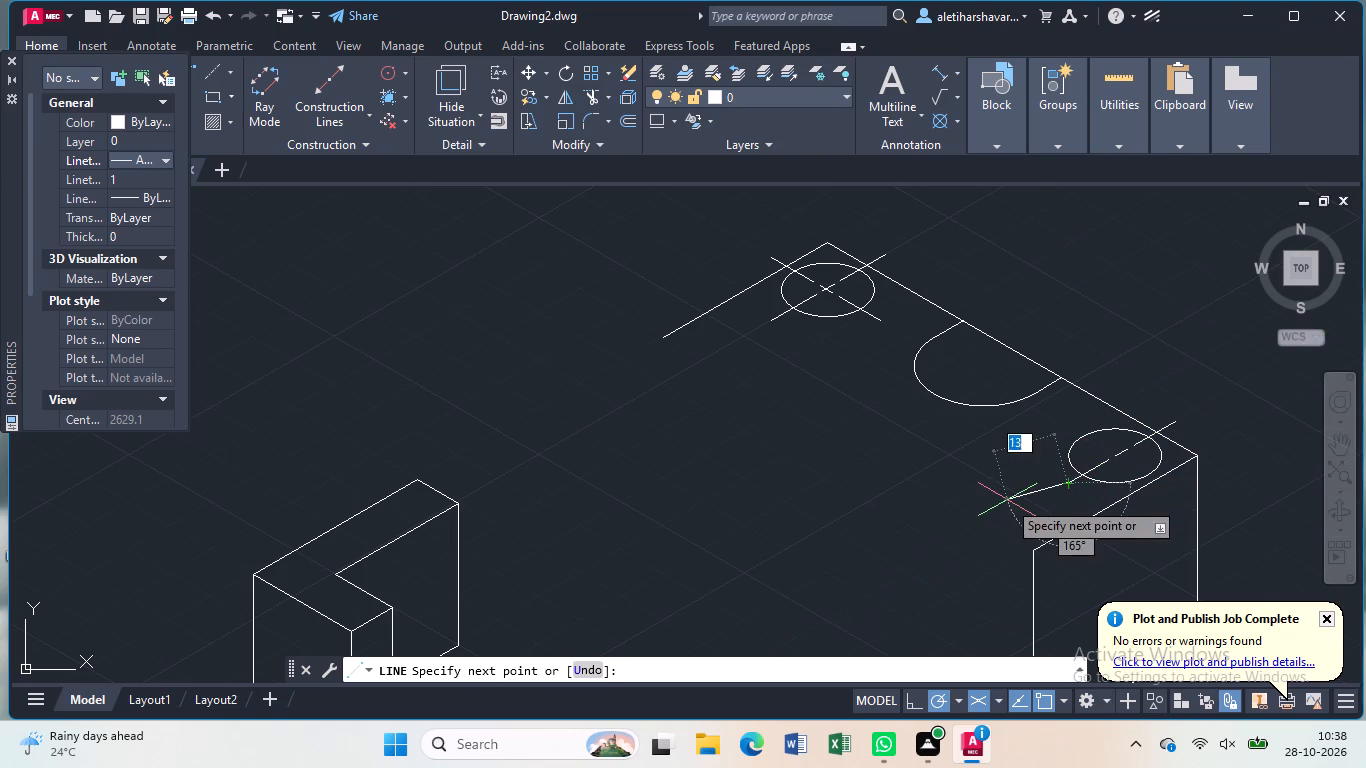
{"action": "key", "text": "Escape"}
{"action": "key", "text": "l"}
{"action": "key", "text": "Return"}
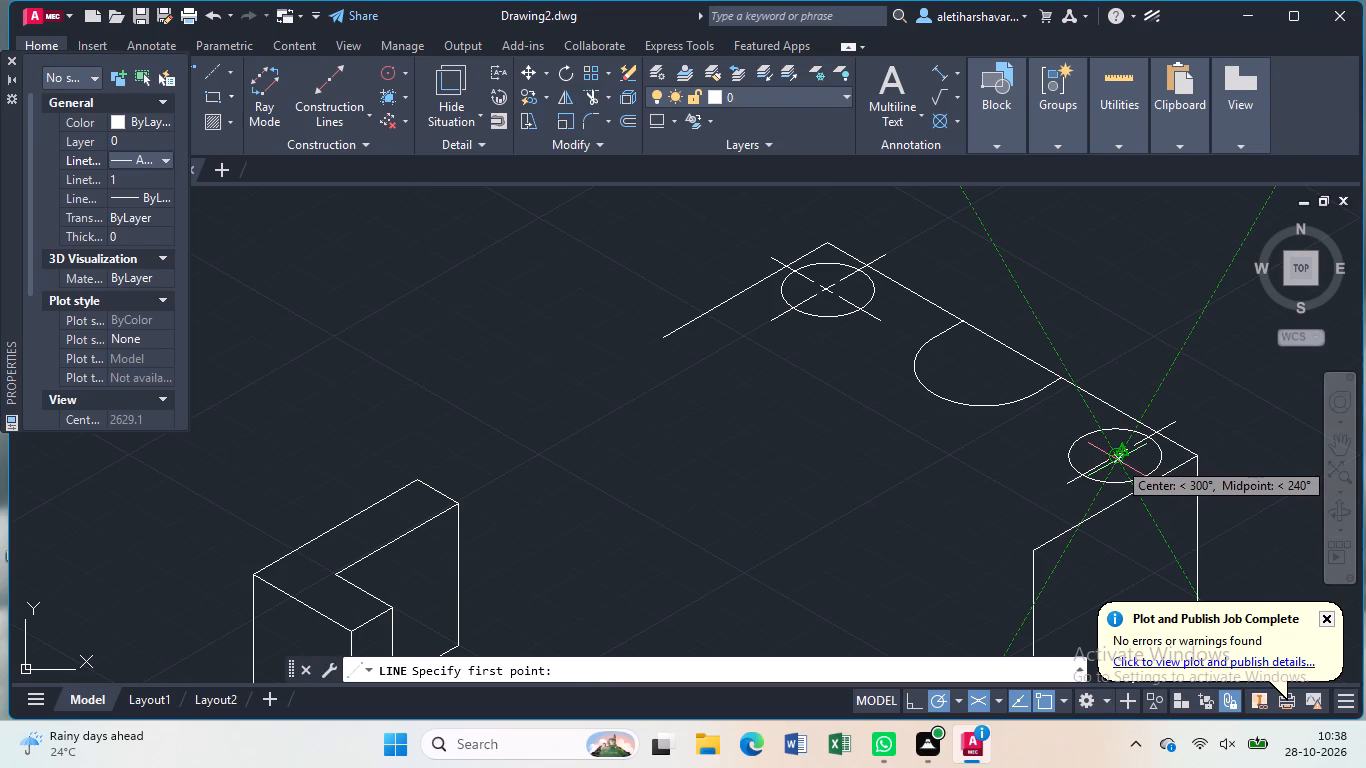
{"action": "left_click", "coordinate": [1057, 430]}
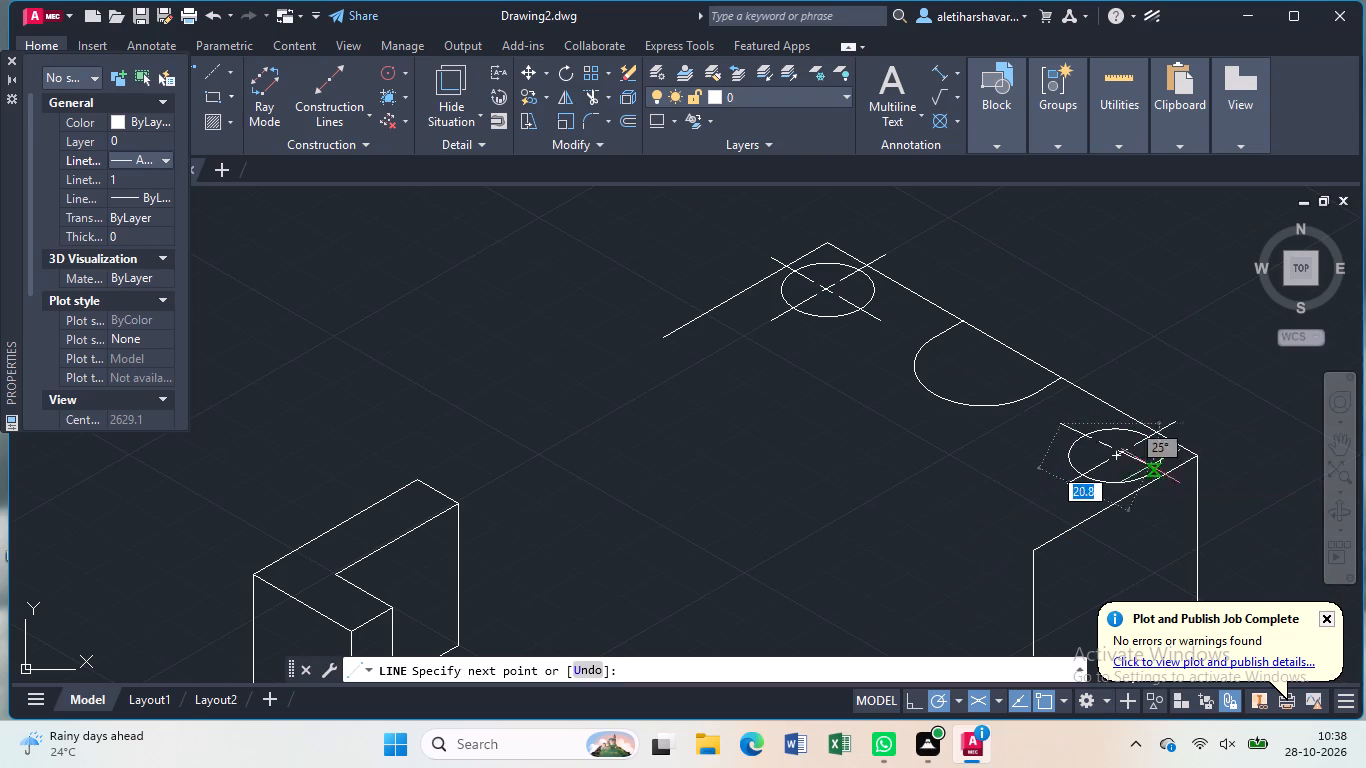
{"action": "left_click", "coordinate": [1168, 488]}
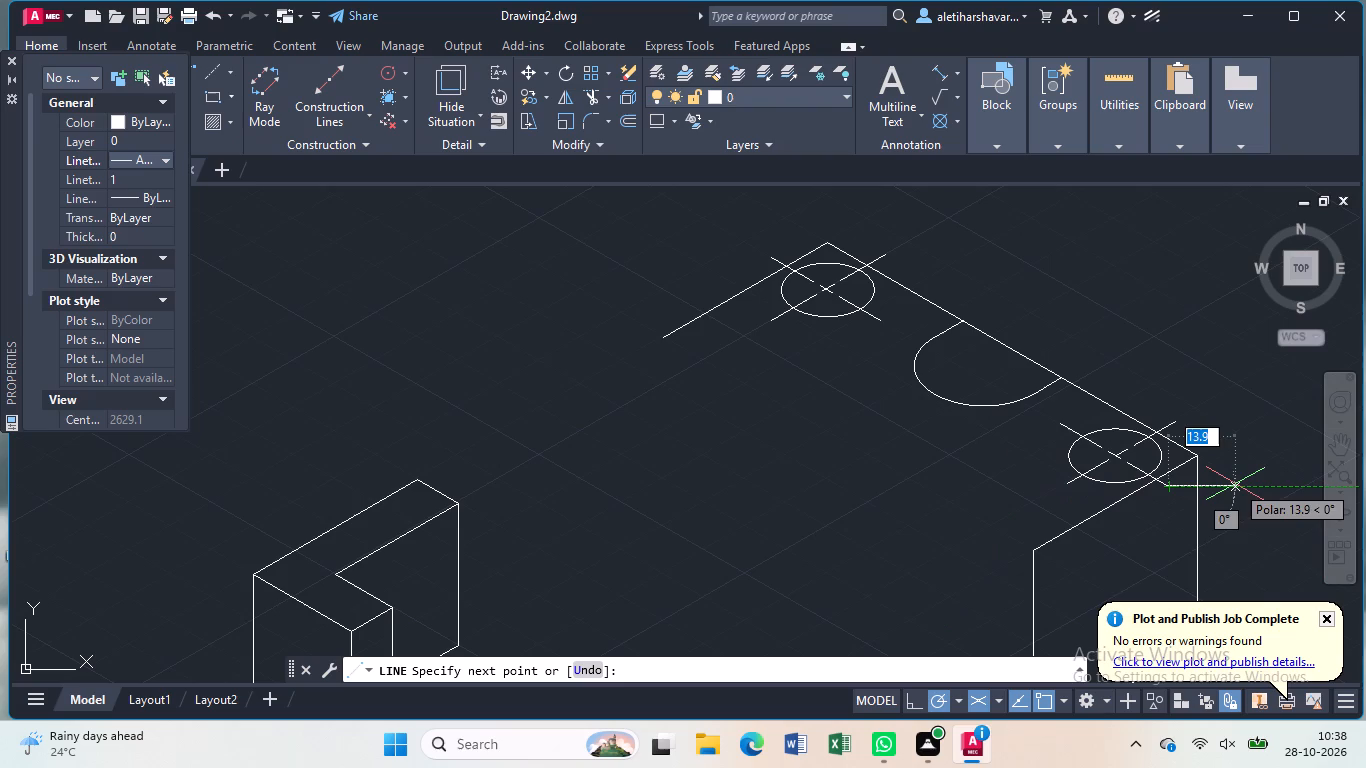
{"action": "key", "text": "Escape"}
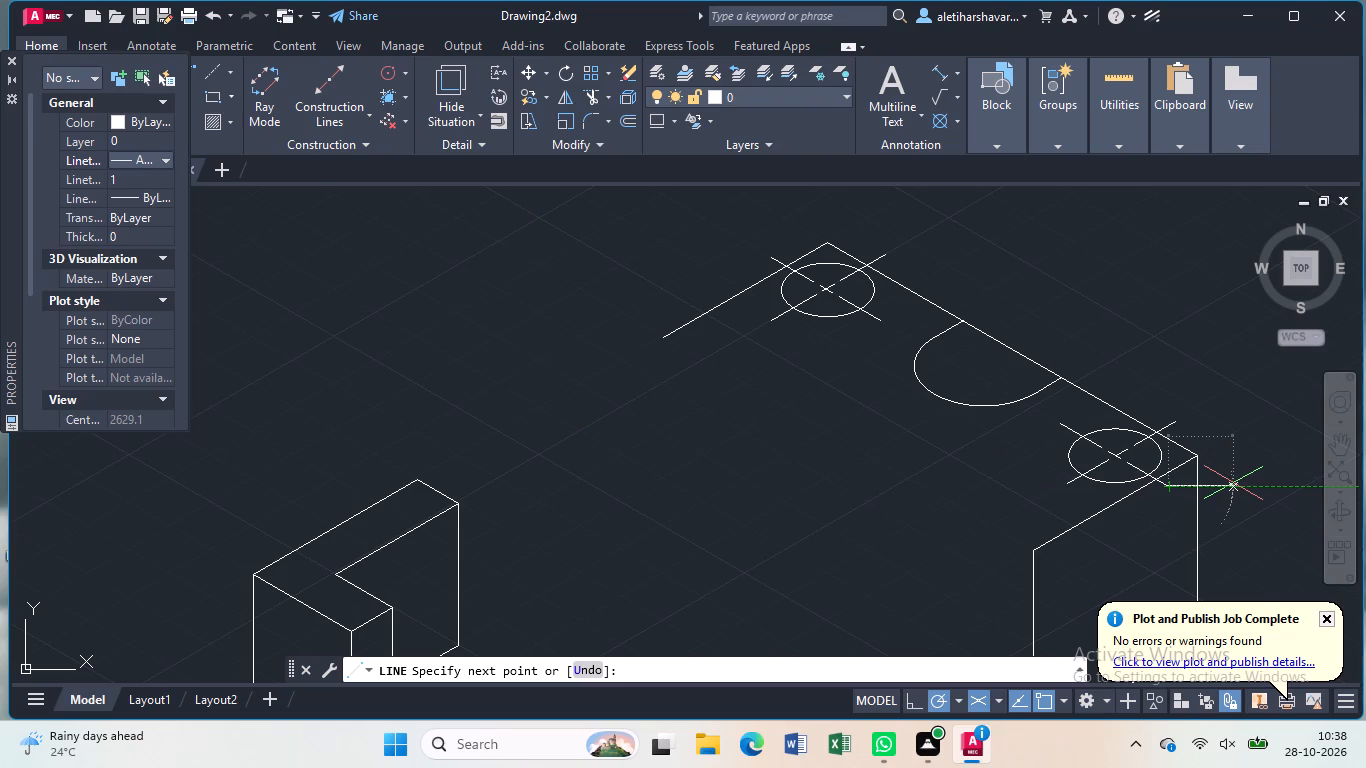
Draw a centre line through the centre of the U-shaped notch, parallel to the top edge and extending past both sides of the notch.
{"action": "key", "text": "l"}
{"action": "key", "text": "Return"}
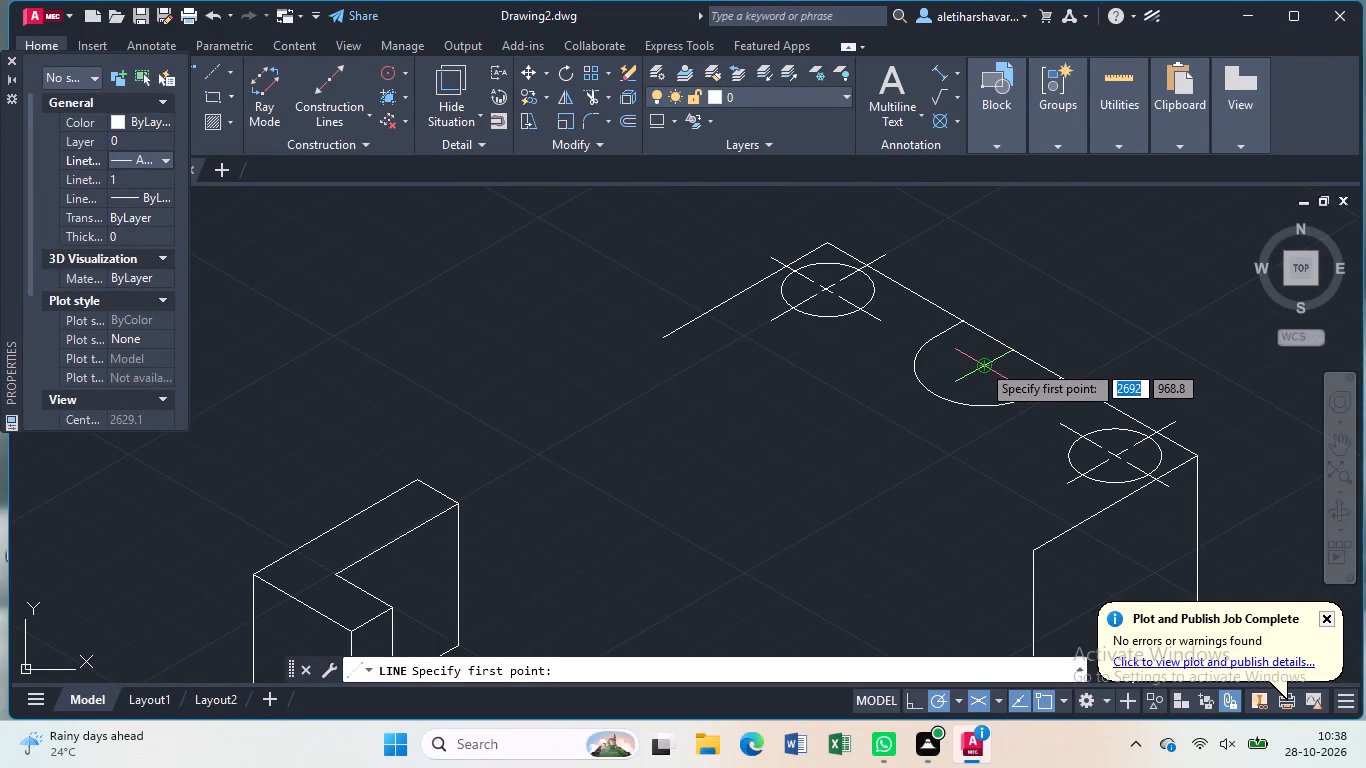
{"action": "left_click", "coordinate": [922, 331]}
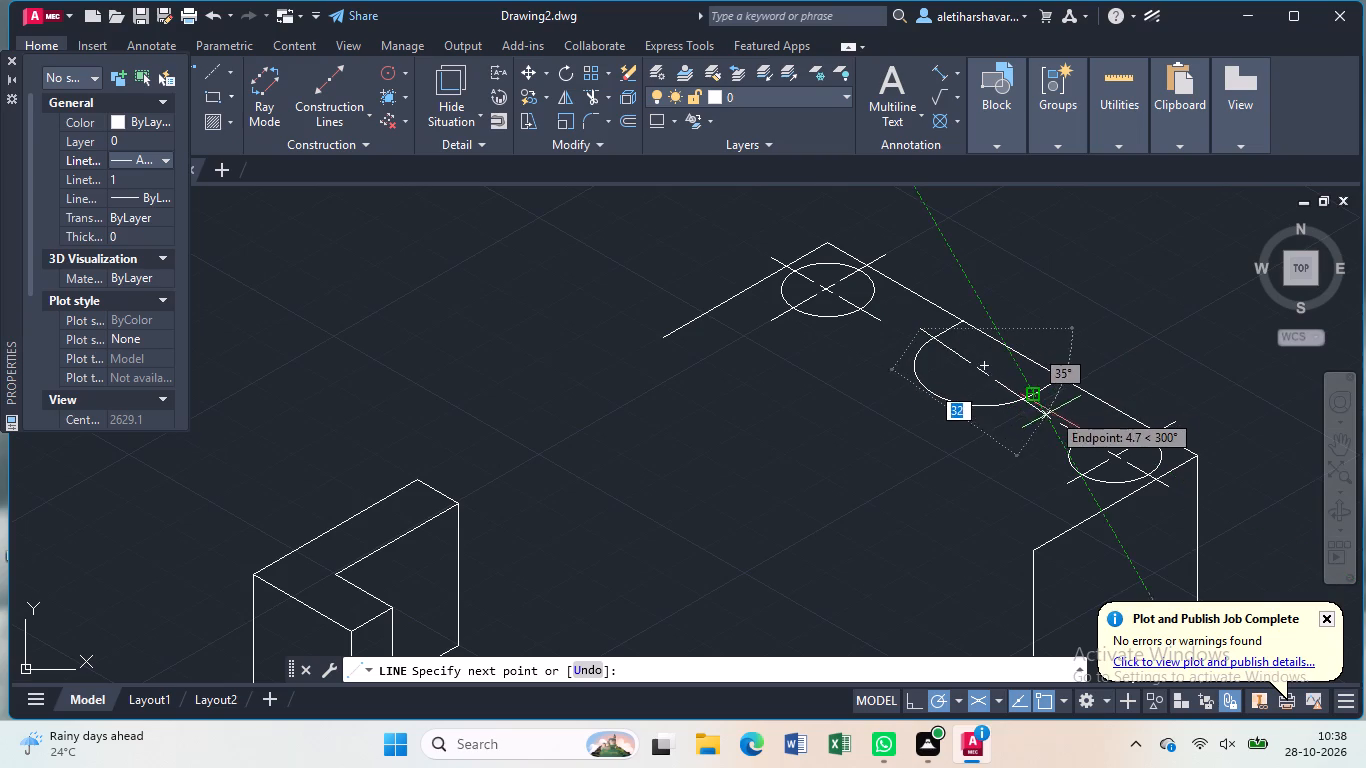
{"action": "left_click", "coordinate": [1062, 413]}
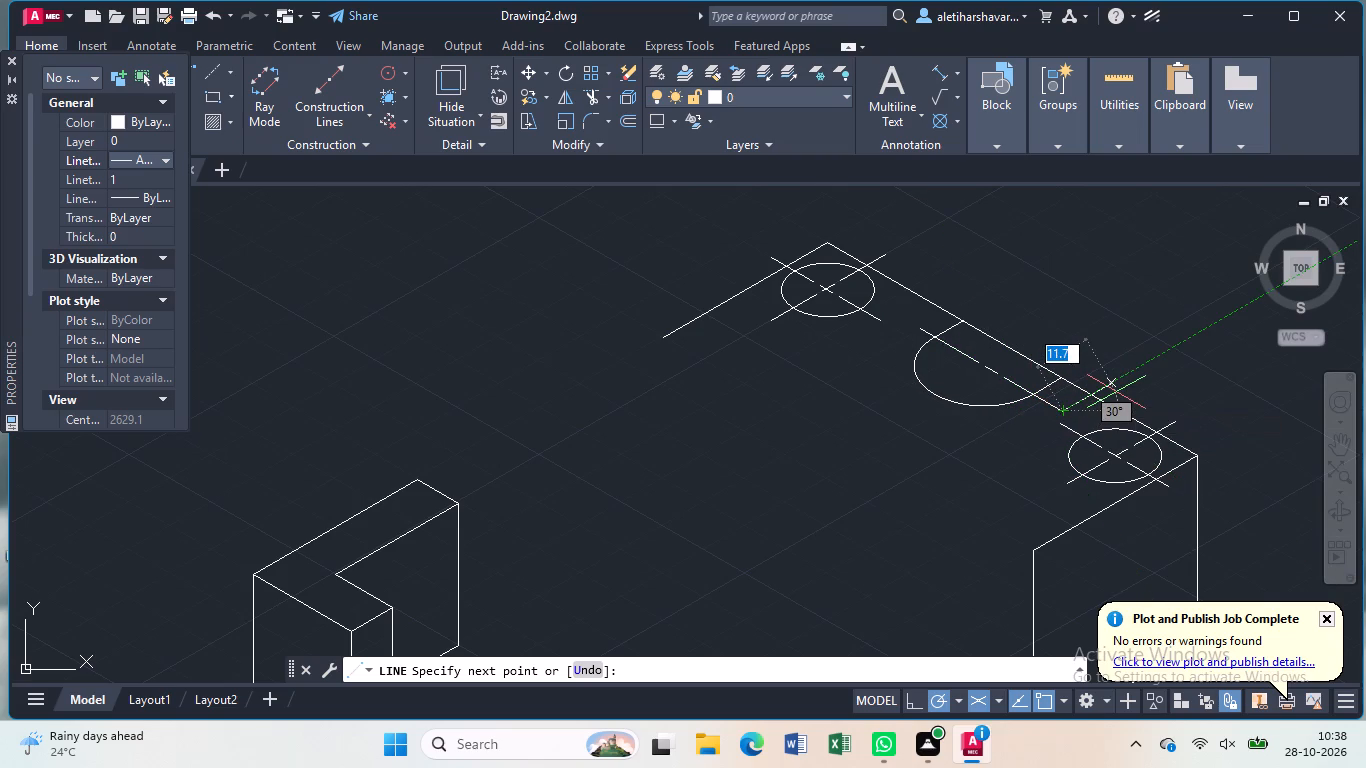
{"action": "key", "text": "Escape"}
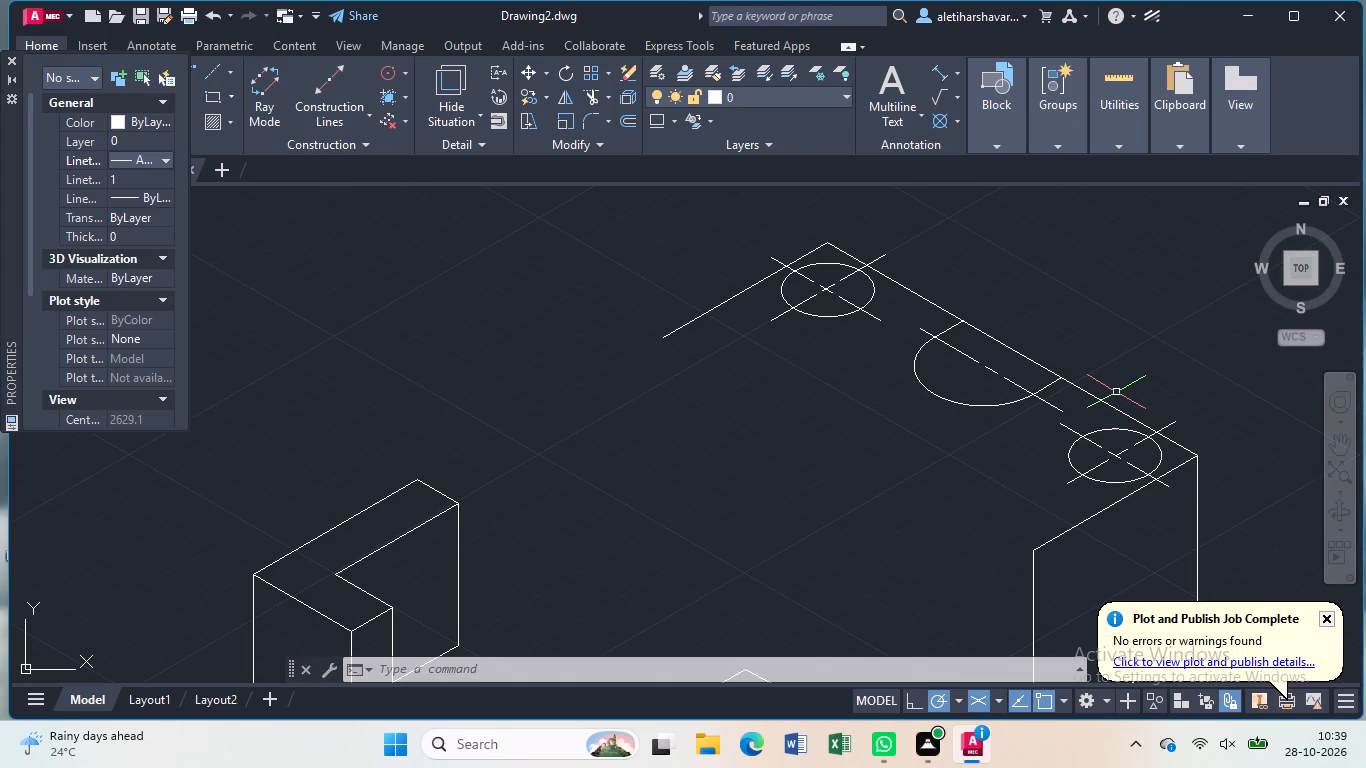
Draw a 70 mm centre line at 210° from the notch opening's midpoint through the notch centre, continuing 20 mm vertically up from its end.
{"action": "key", "text": "l"}
{"action": "key", "text": "Return"}
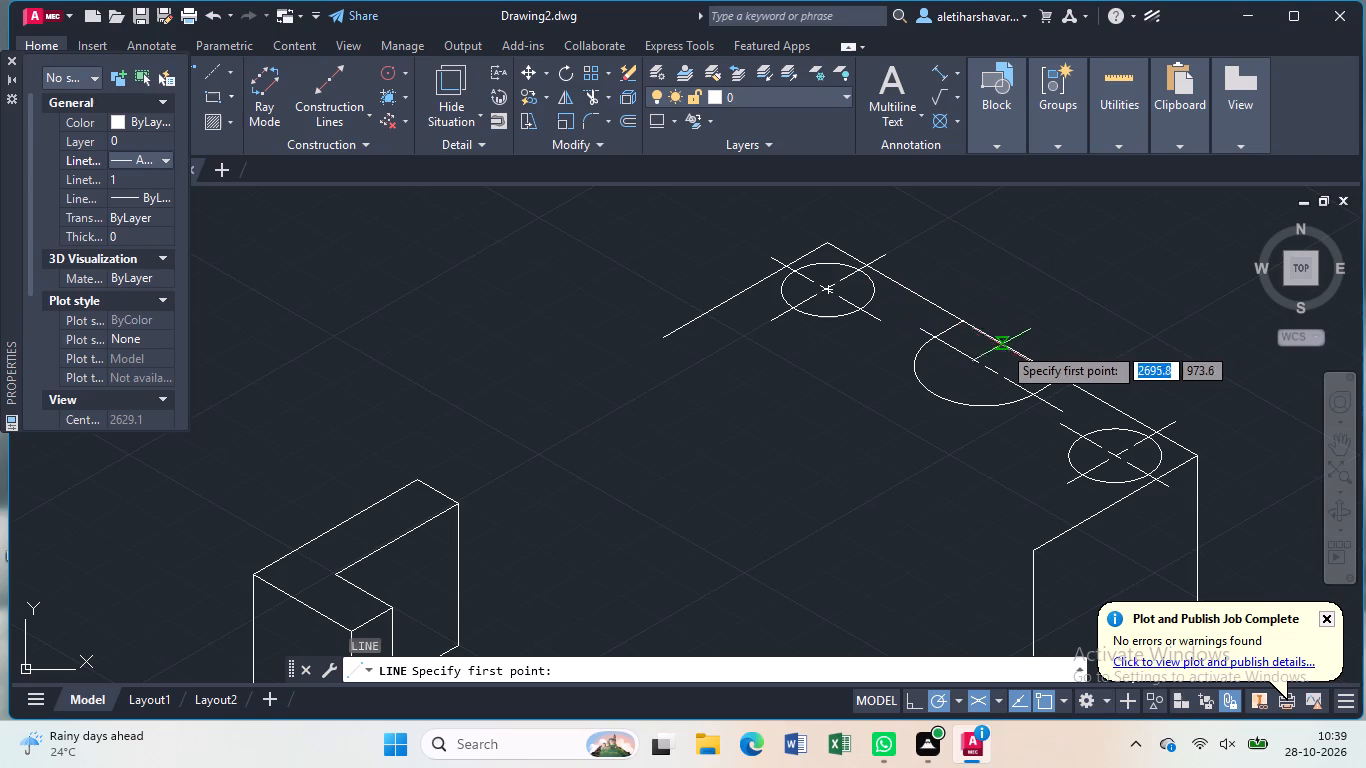
{"action": "left_click", "coordinate": [1012, 347]}
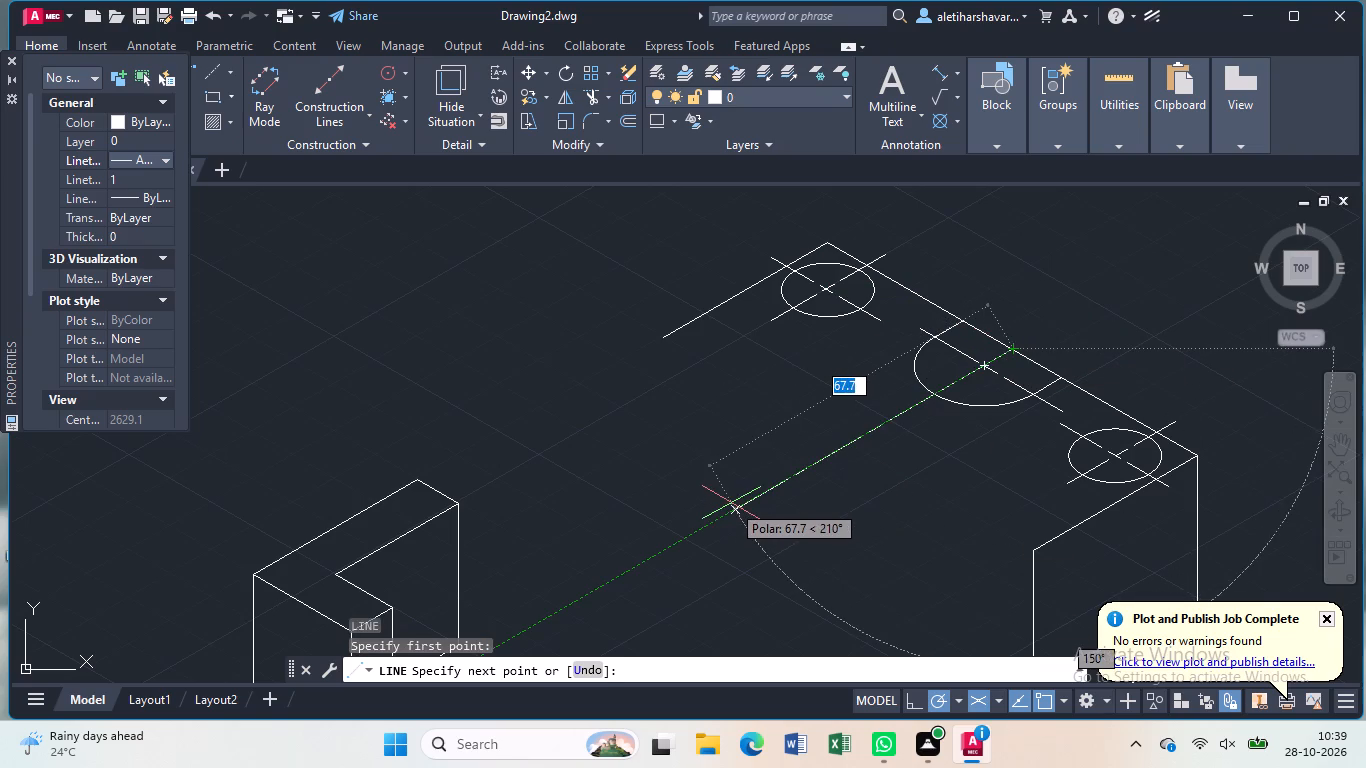
{"action": "type", "text": "70"}
{"action": "key", "text": "Return"}
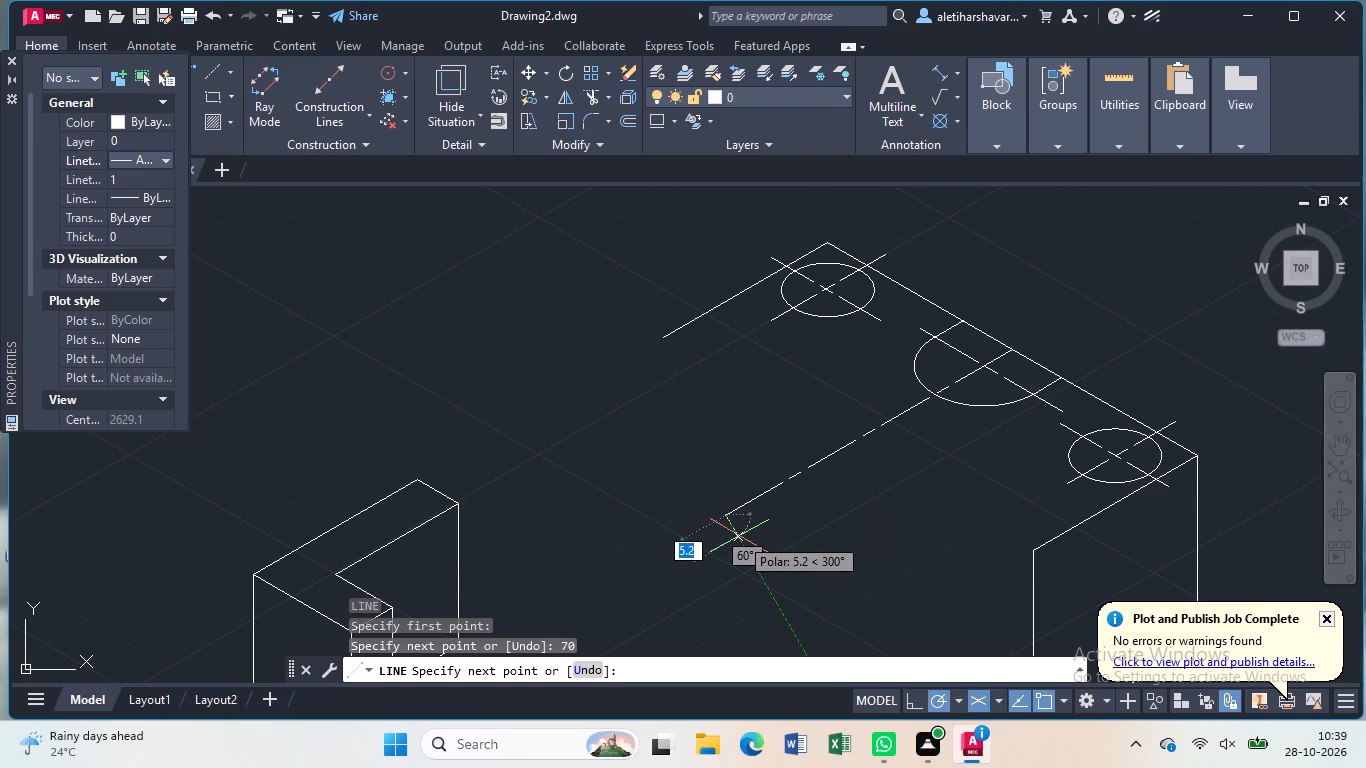
{"action": "middle_click_drag", "start_coordinate": [739, 538], "coordinate": [709, 430]}
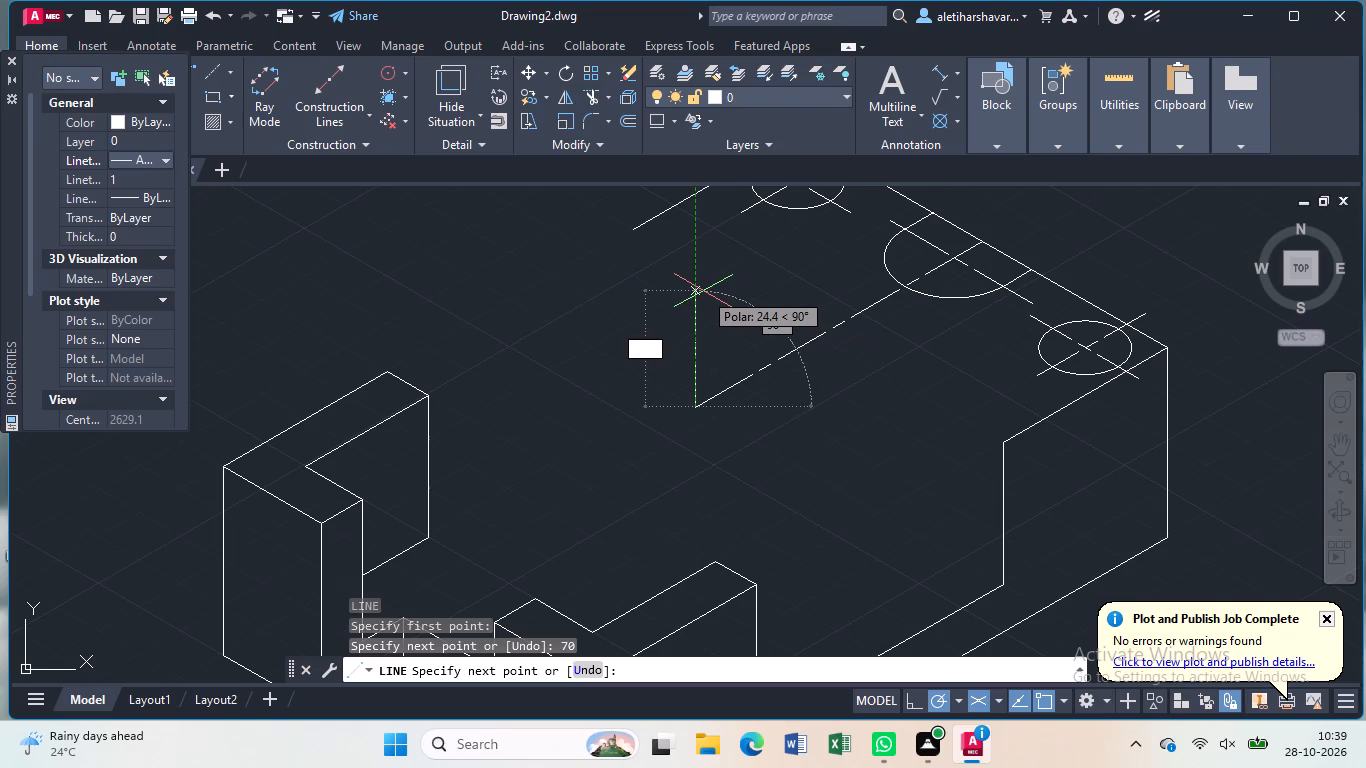
{"action": "key", "text": "2"}
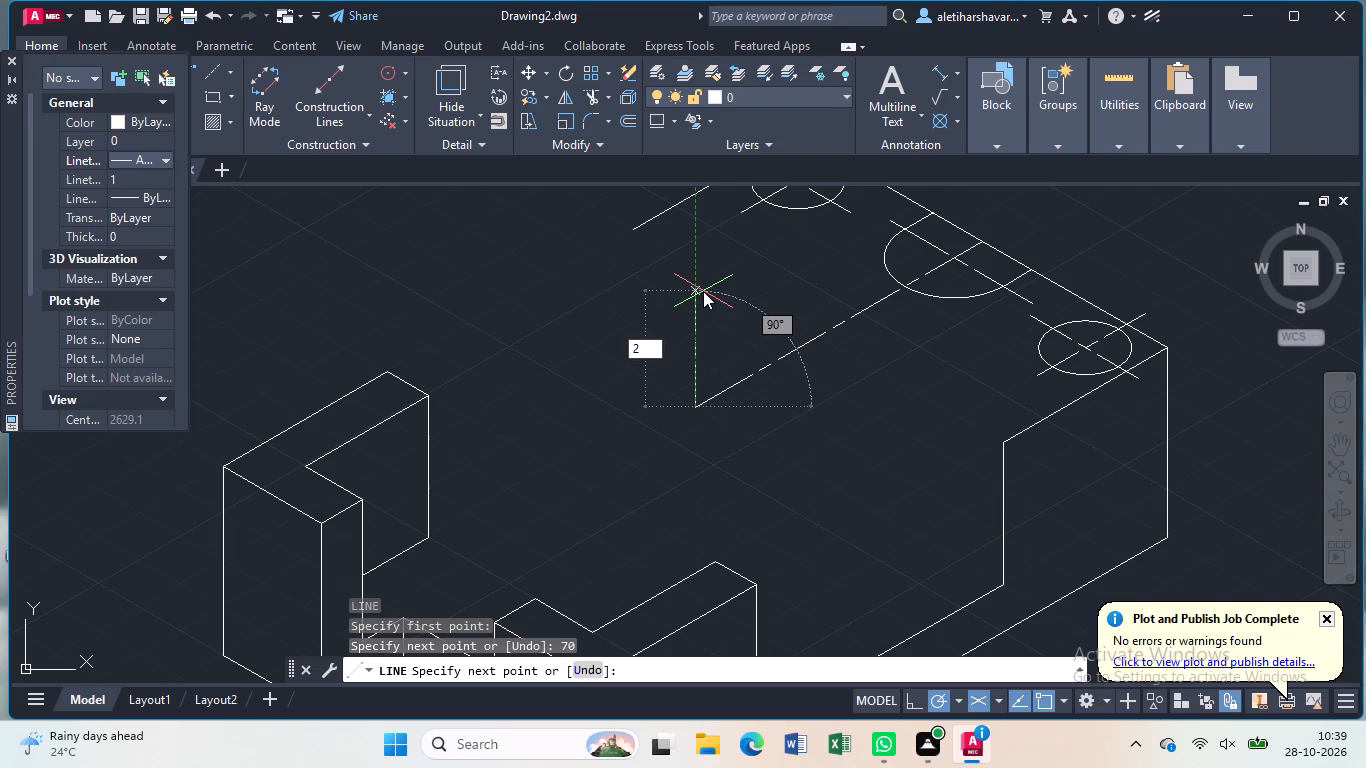
{"action": "key", "text": "0"}
{"action": "key", "text": "Return"}
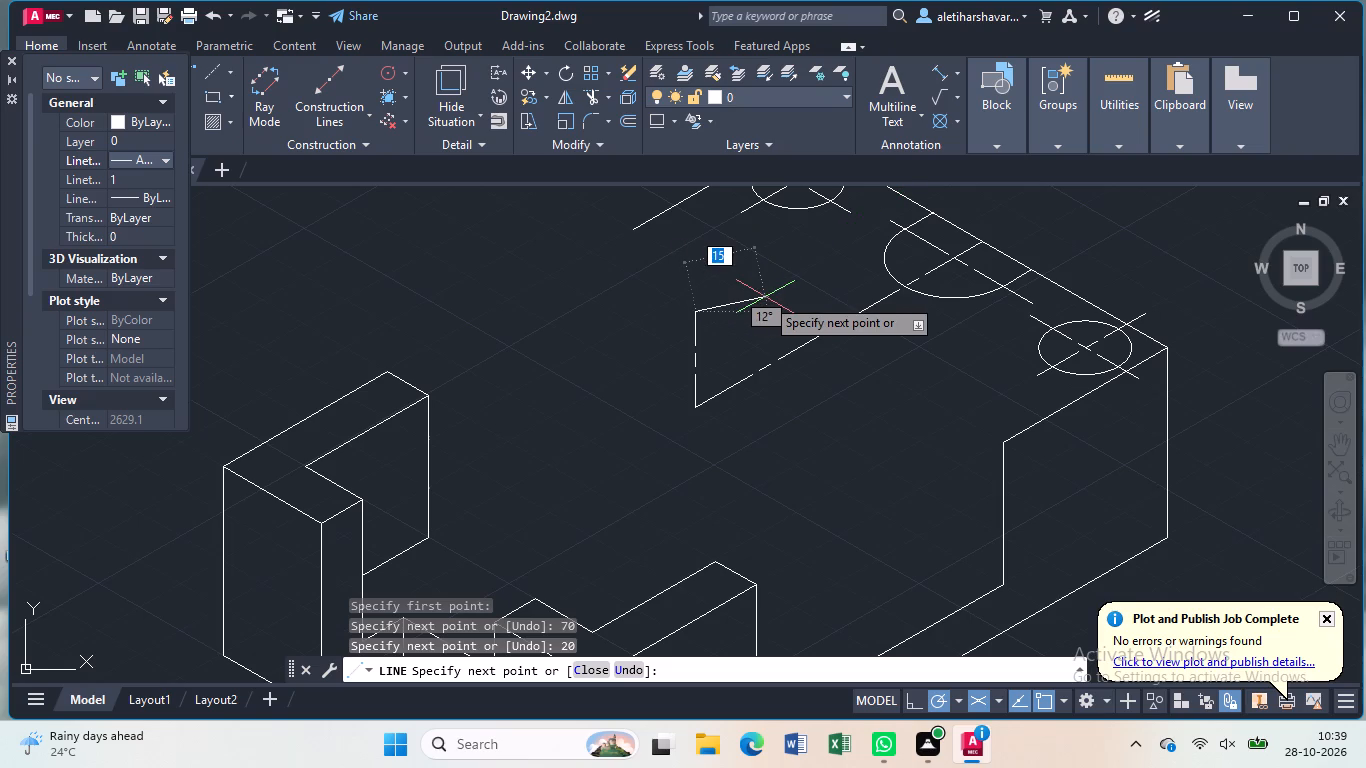
{"action": "key", "text": "Escape"}
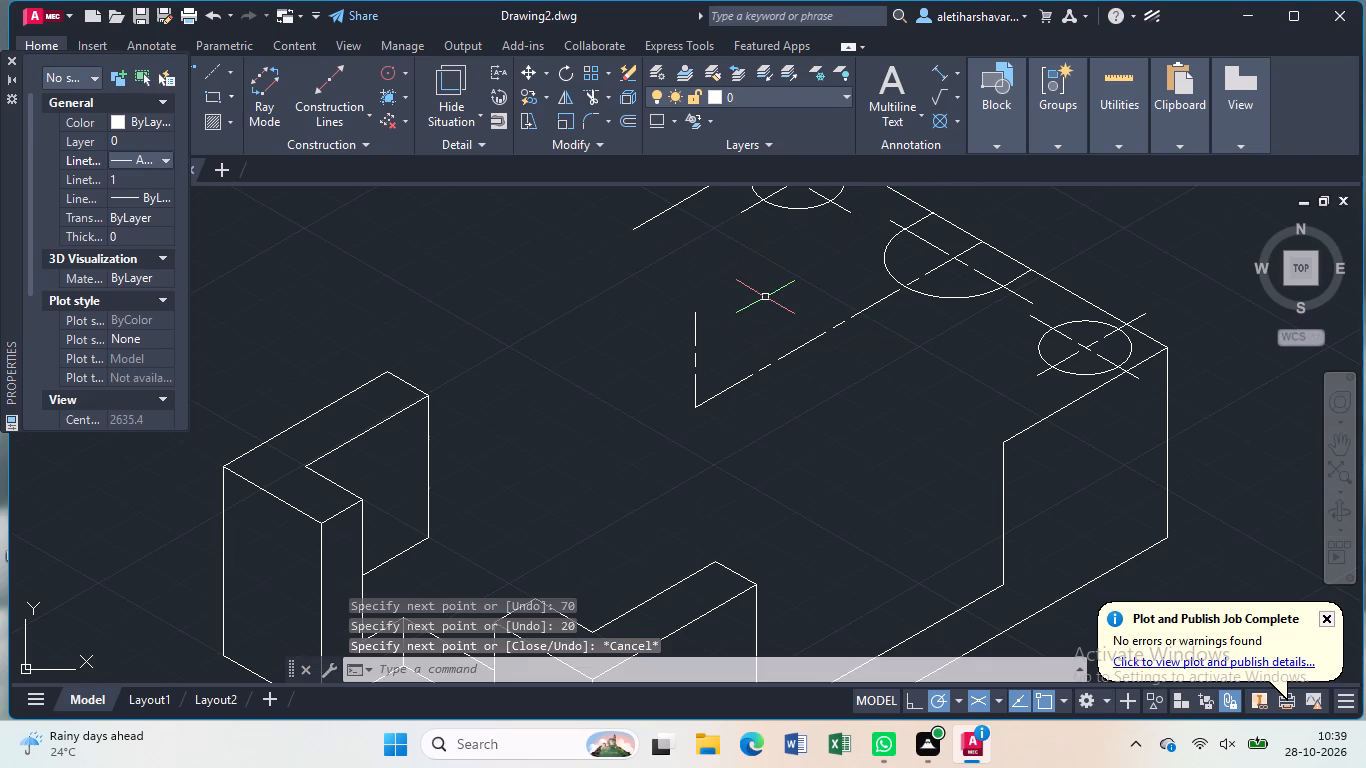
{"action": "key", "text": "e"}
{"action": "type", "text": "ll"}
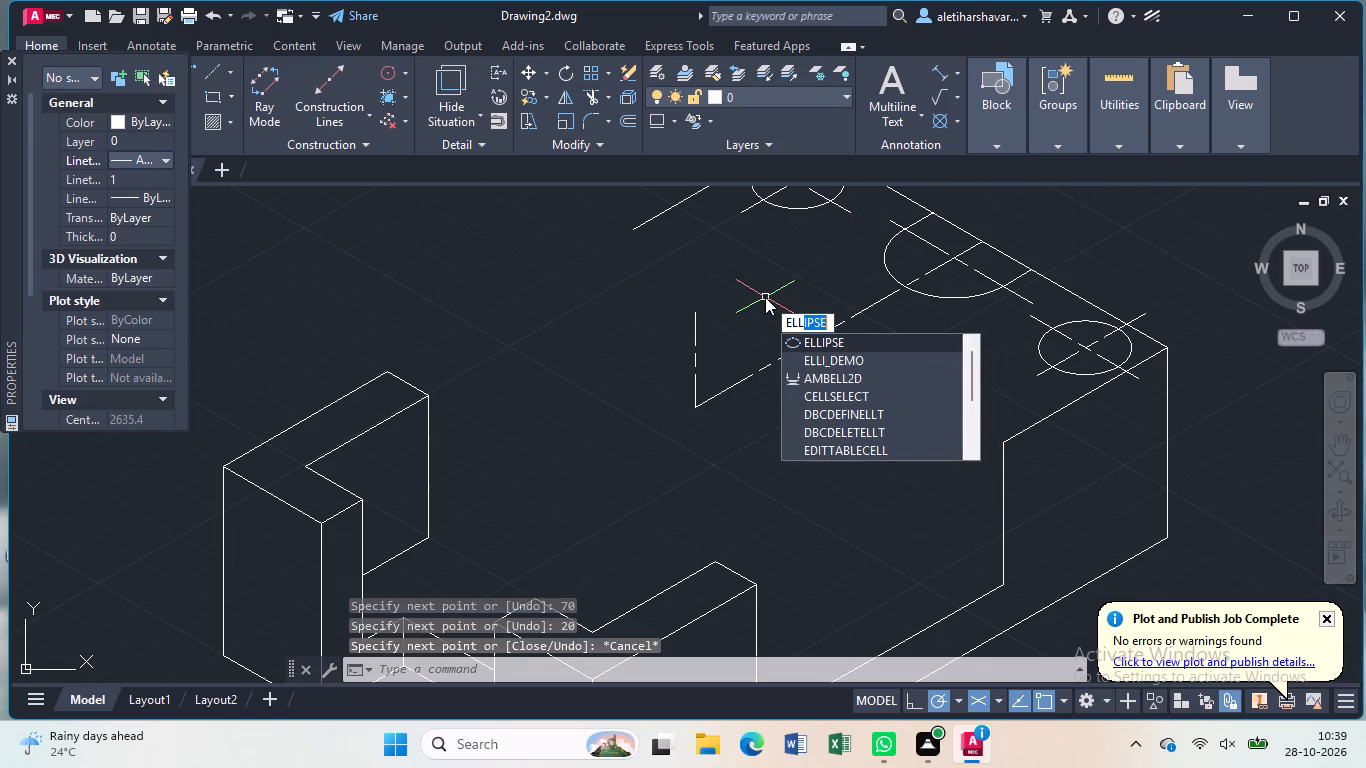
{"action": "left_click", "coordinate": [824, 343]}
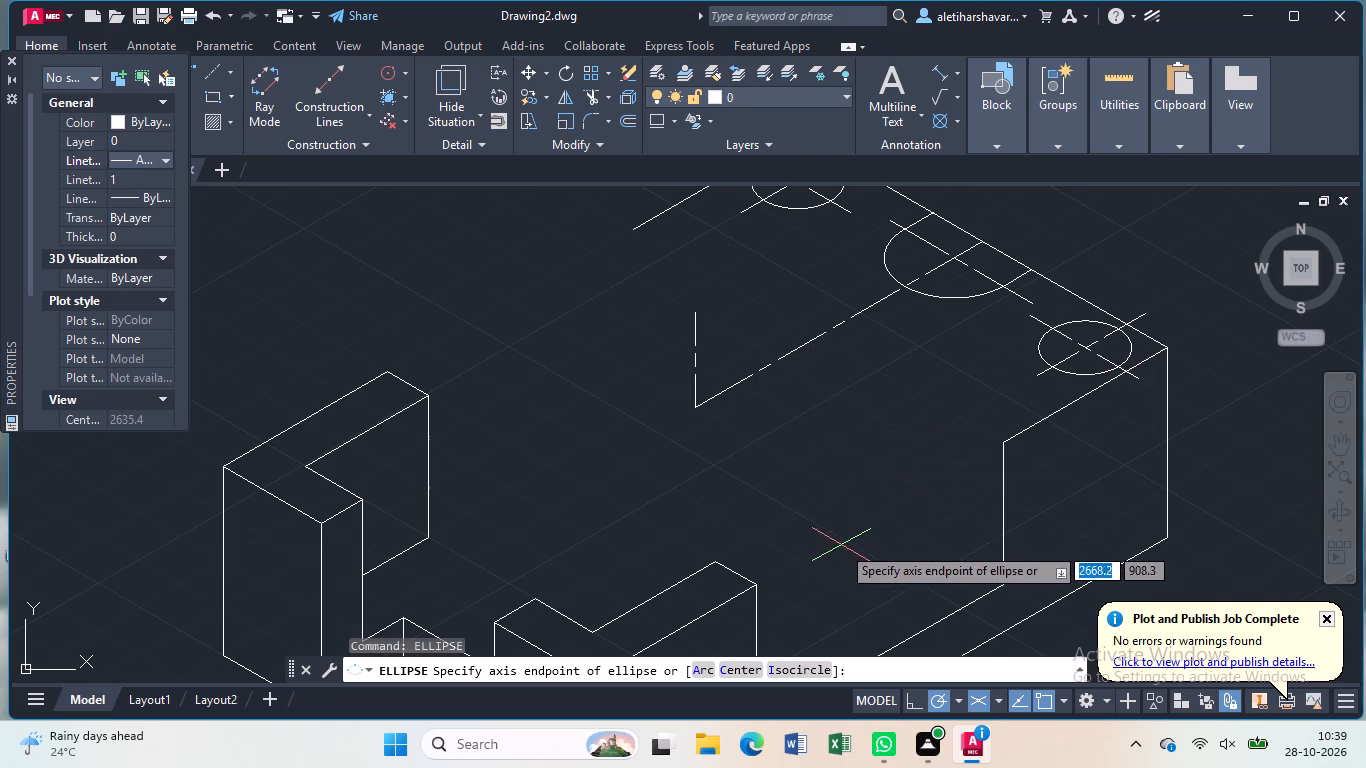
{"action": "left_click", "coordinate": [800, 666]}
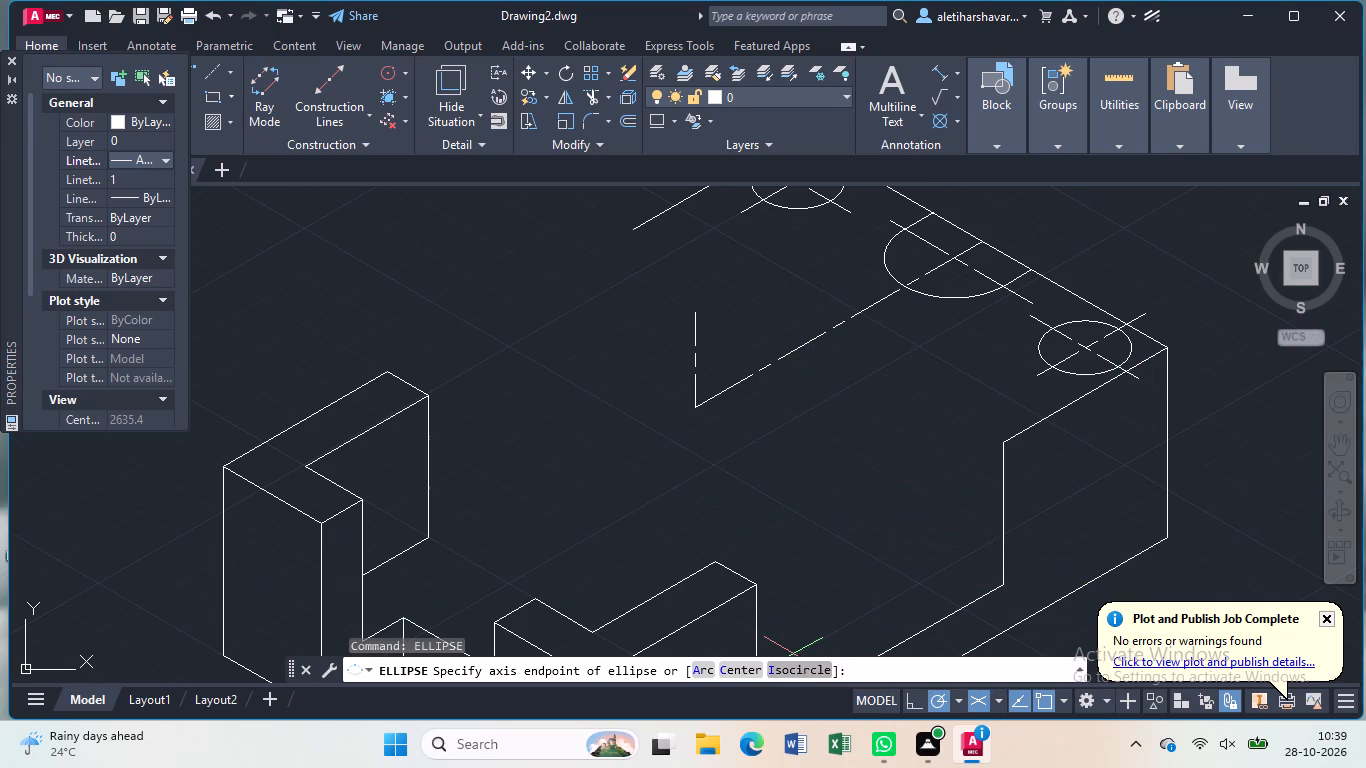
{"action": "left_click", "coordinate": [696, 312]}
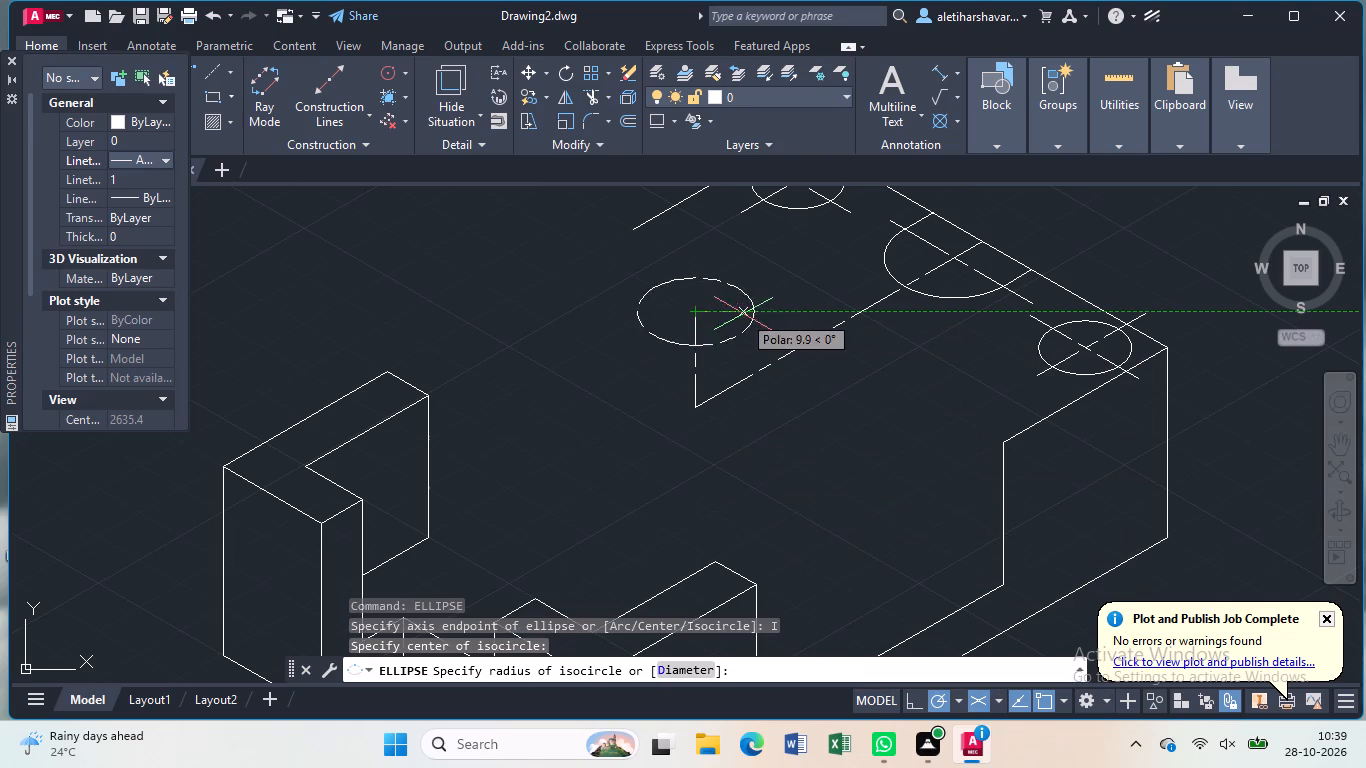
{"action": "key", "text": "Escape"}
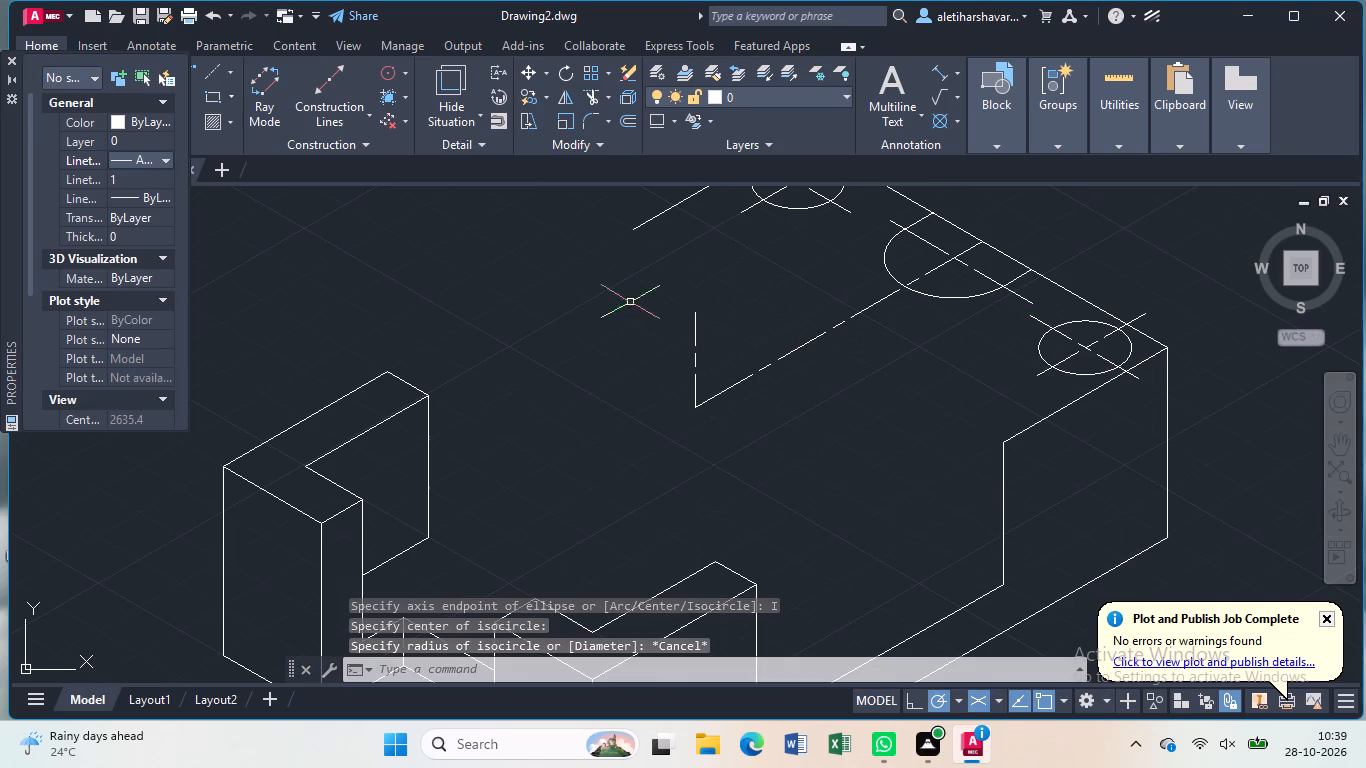
Switch the current linetype from the centre-line style back to continuous for new objects and close the Properties palette.
{"action": "left_click", "coordinate": [164, 151]}
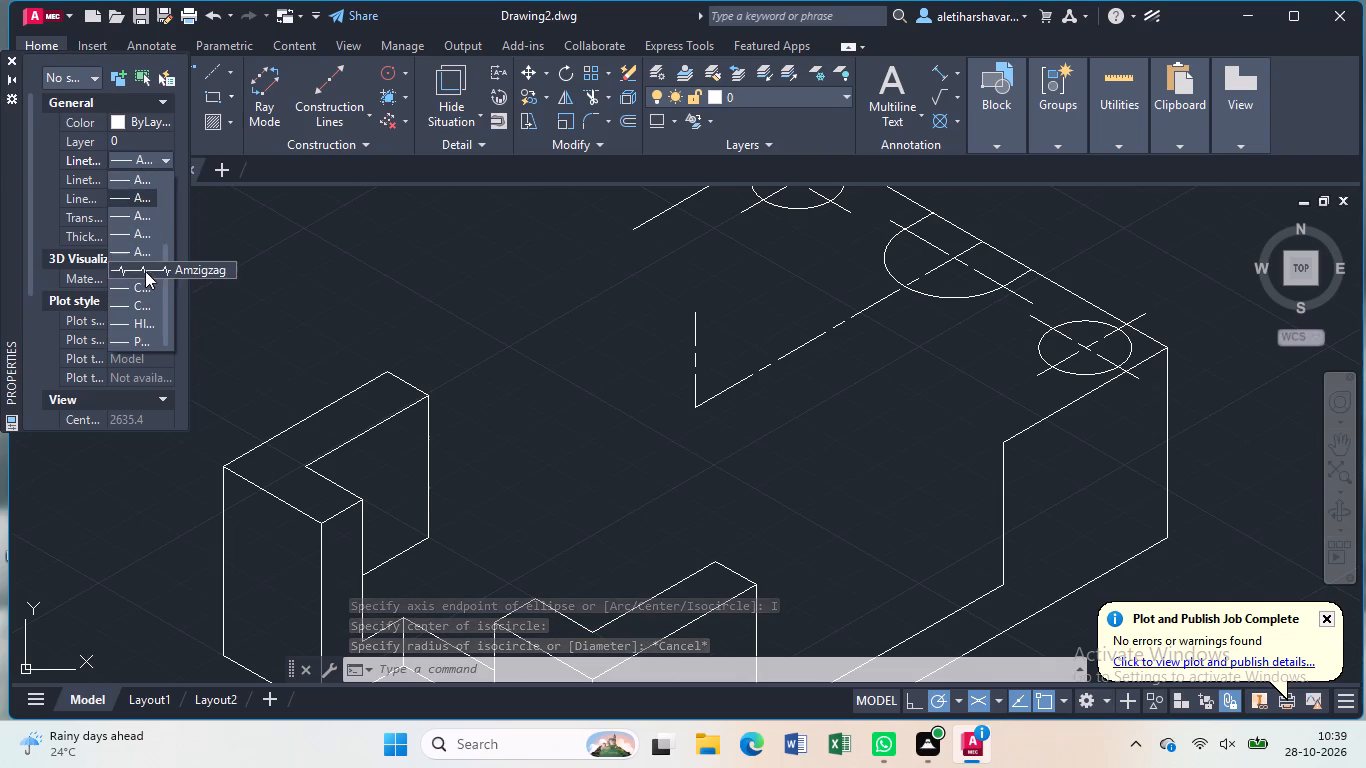
{"action": "scroll", "coordinate": [158, 245], "scroll_direction": "up", "scroll_amount": 1}
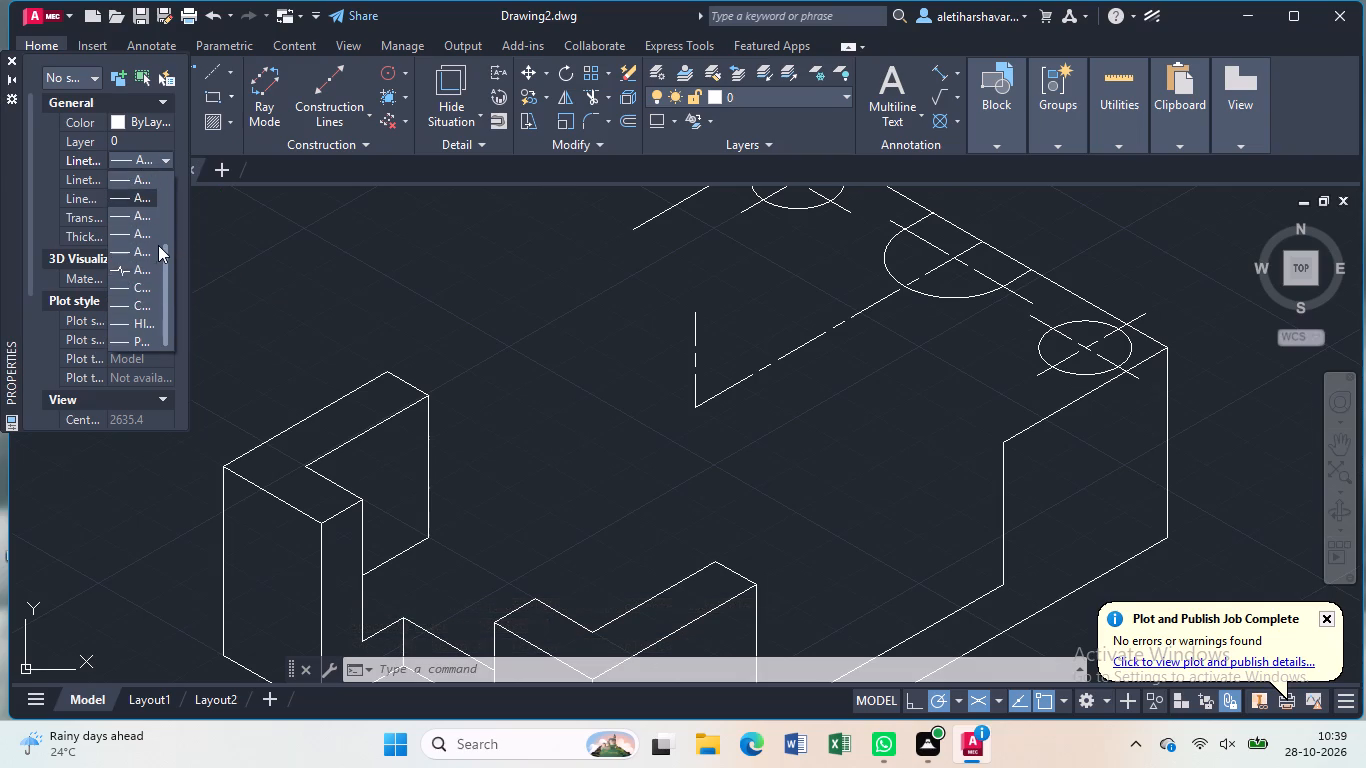
{"action": "scroll", "coordinate": [158, 245], "scroll_direction": "up", "scroll_amount": 7}
{"action": "left_click", "coordinate": [133, 176]}
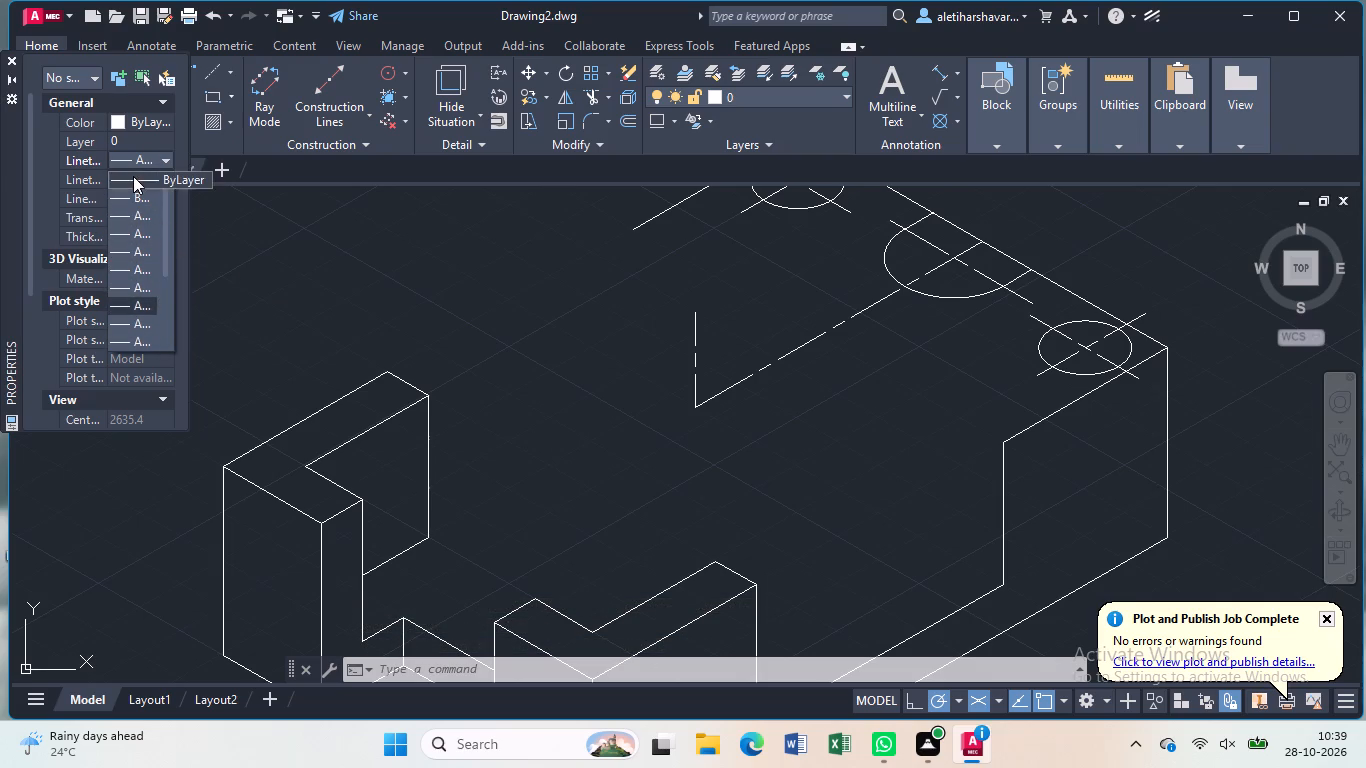
{"action": "left_click", "coordinate": [13, 56]}
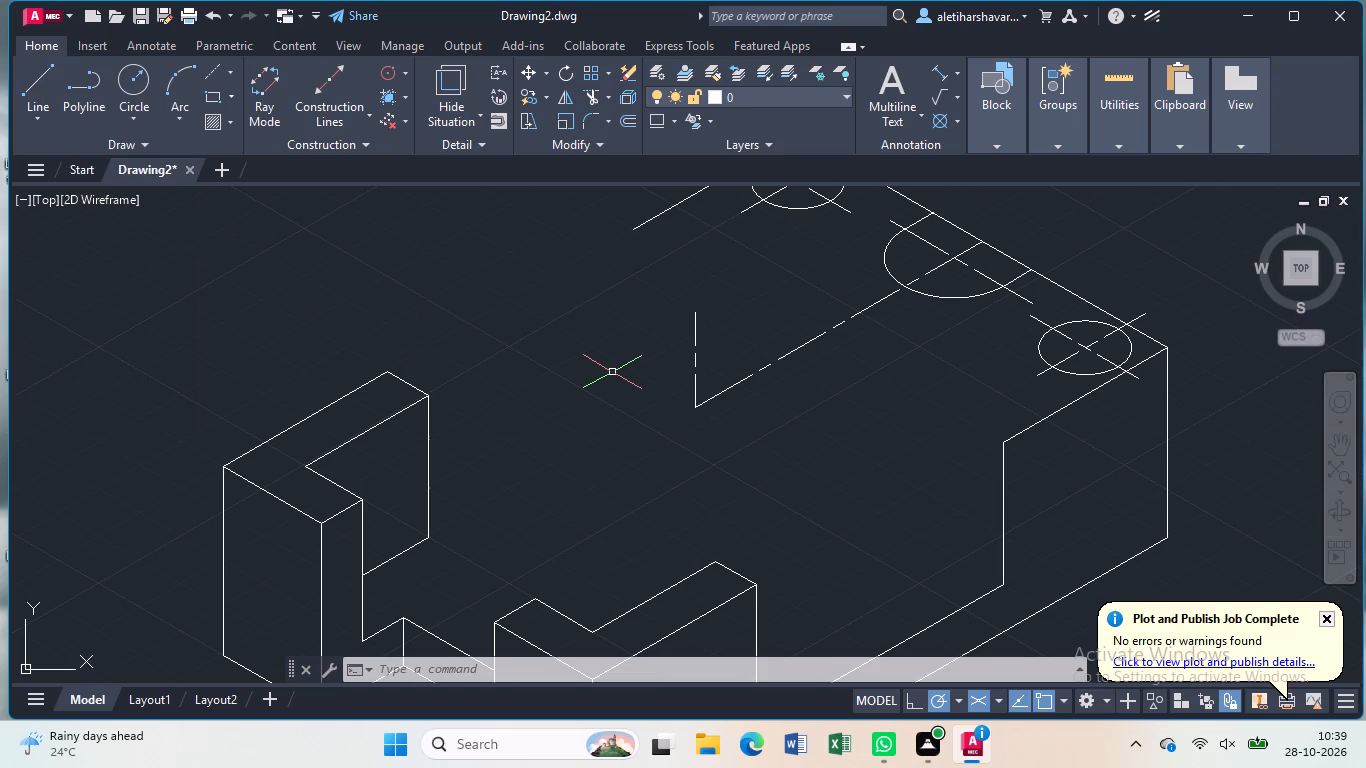
Draw a 20 mm radius isocircle centred on the upper end of the 20 mm vertical centre line.
{"action": "type", "text": "ell"}
{"action": "left_click", "coordinate": [679, 417]}
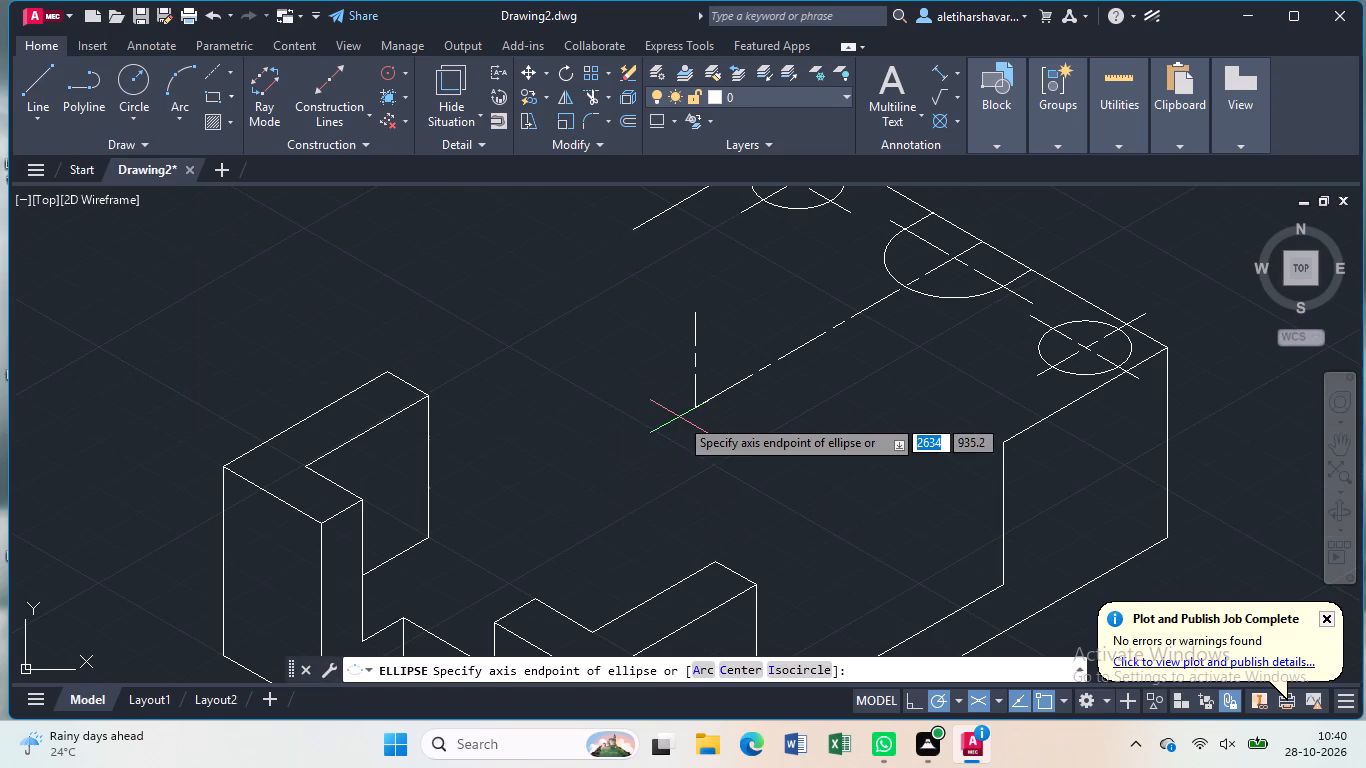
{"action": "left_click", "coordinate": [776, 671]}
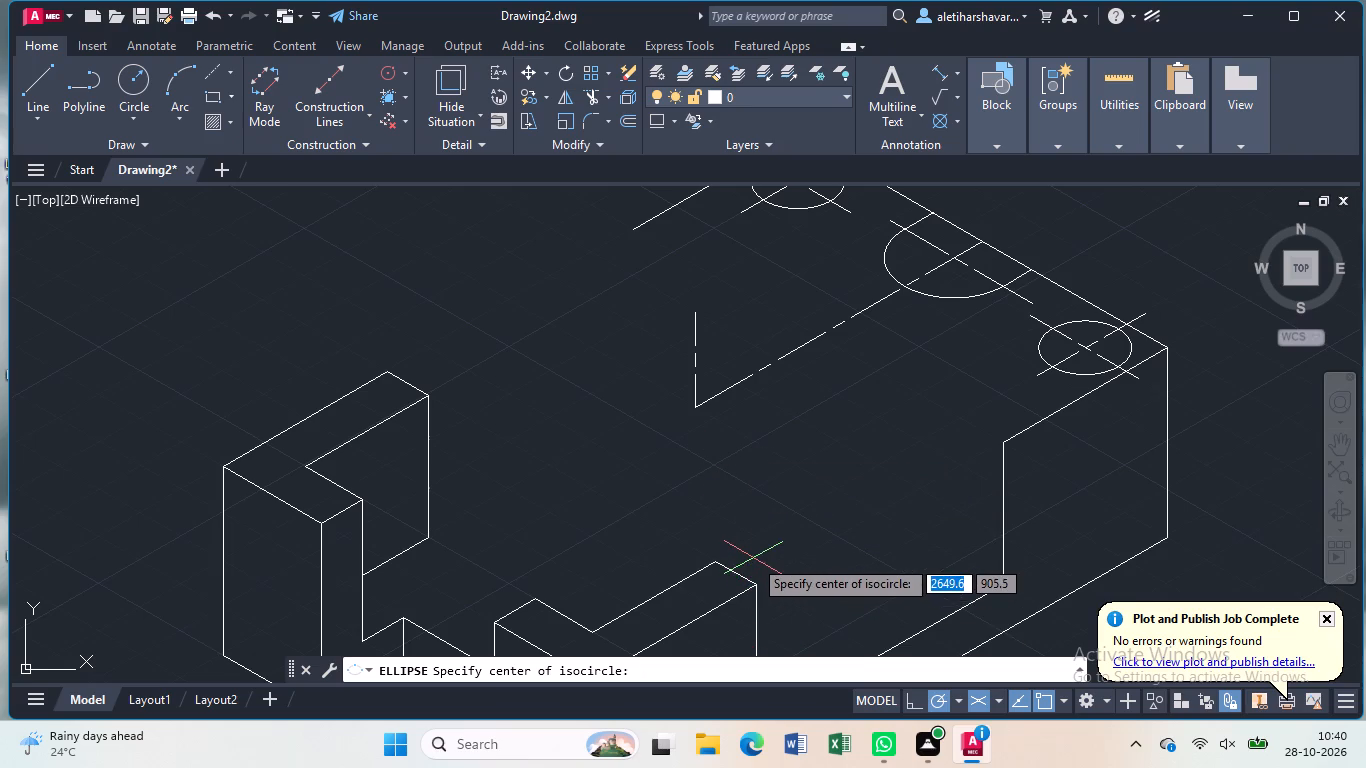
{"action": "left_click", "coordinate": [696, 313]}
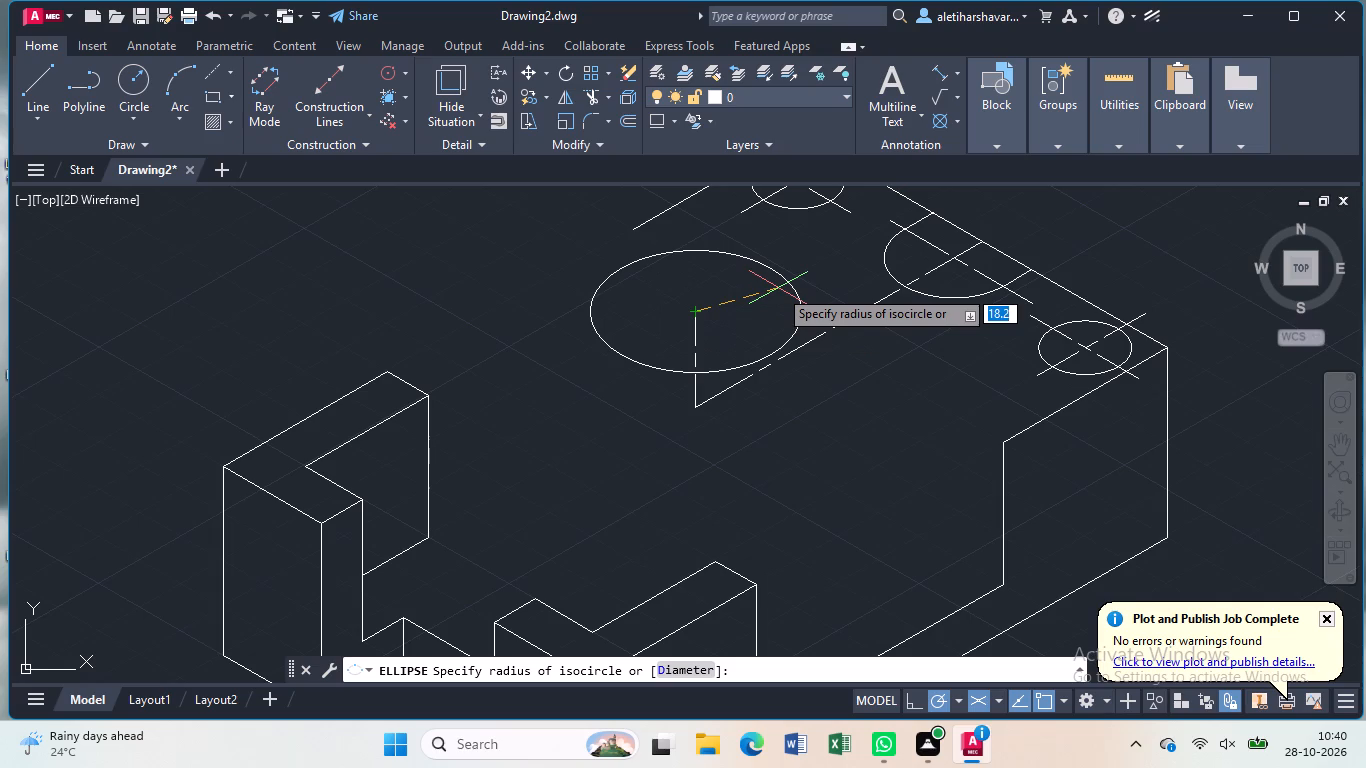
{"action": "key", "text": "2"}
{"action": "key", "text": "0"}
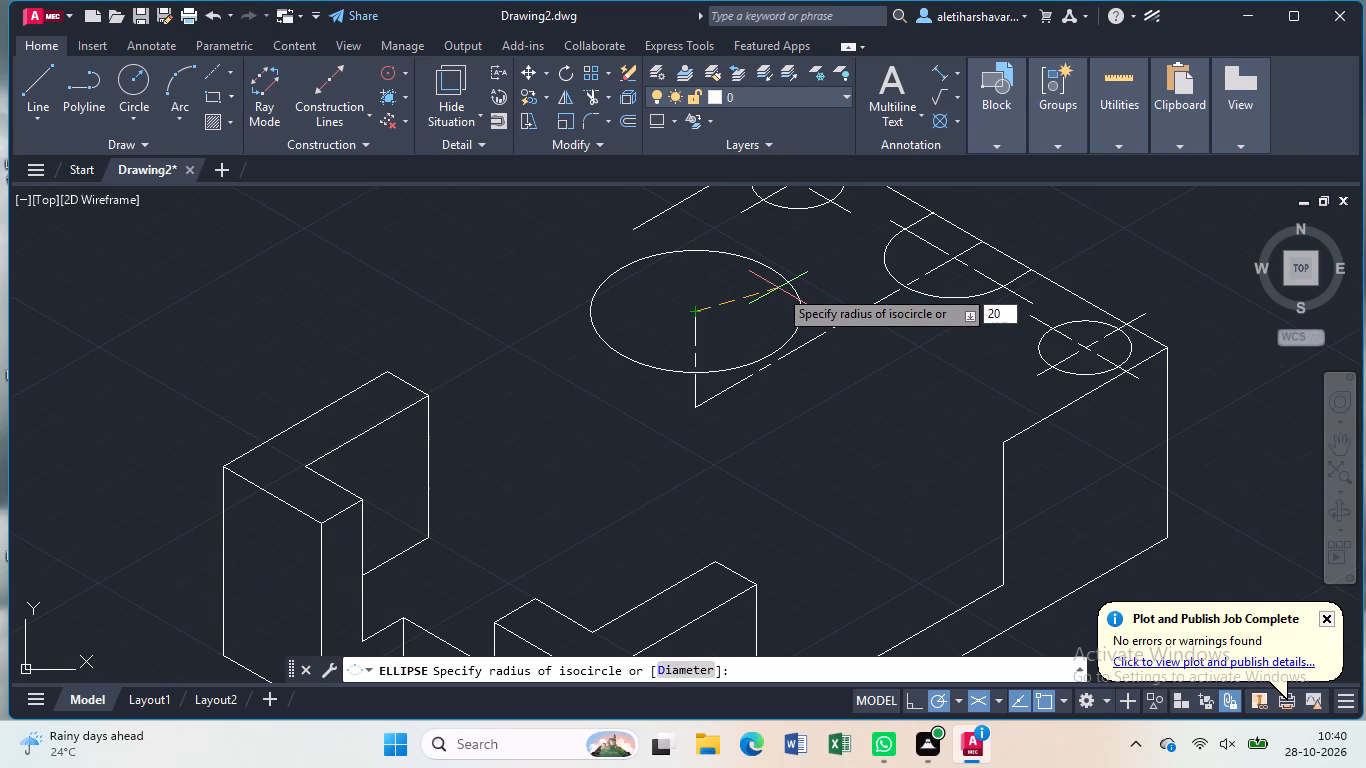
{"action": "key", "text": "Return"}
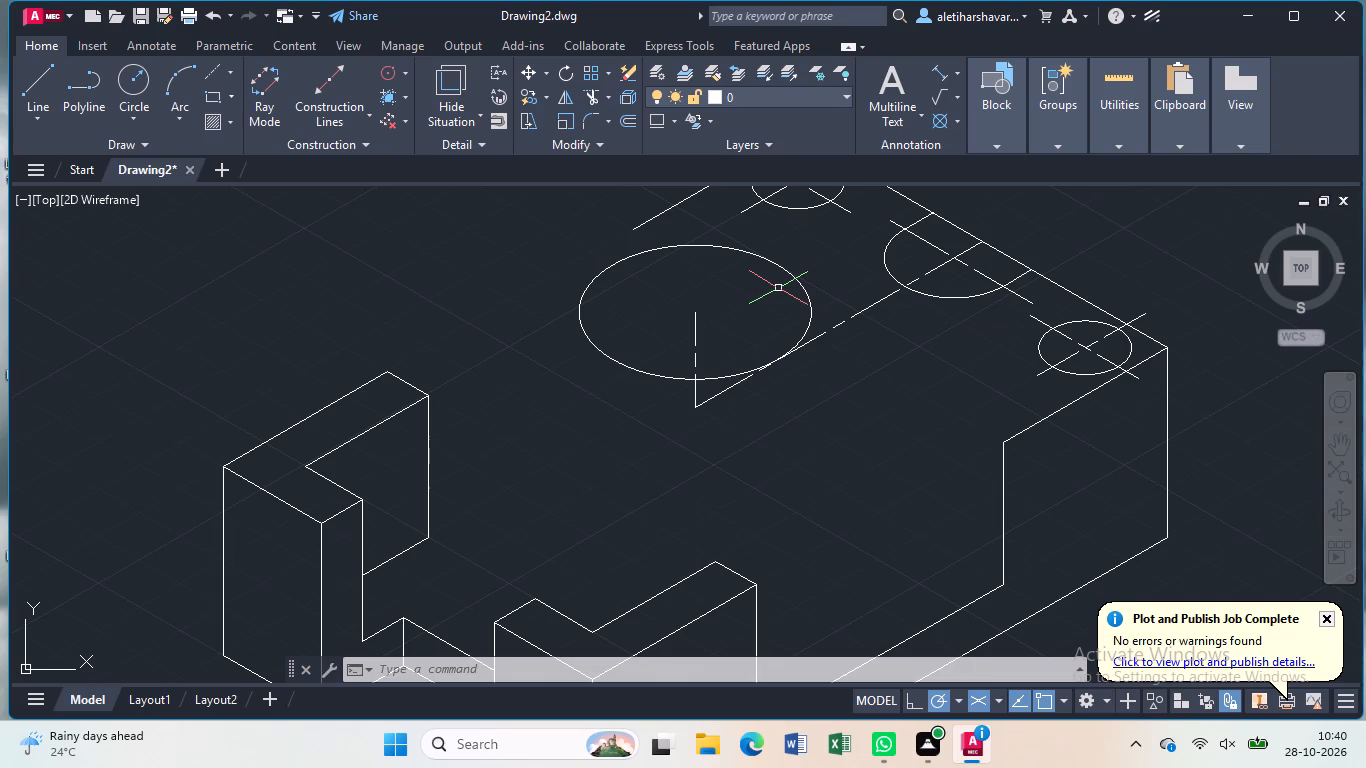
Draw a concentric 30 mm radius isocircle around the 20 mm radius isocircle.
{"action": "key", "text": "e"}
{"action": "type", "text": "ll"}
{"action": "key", "text": "Return"}
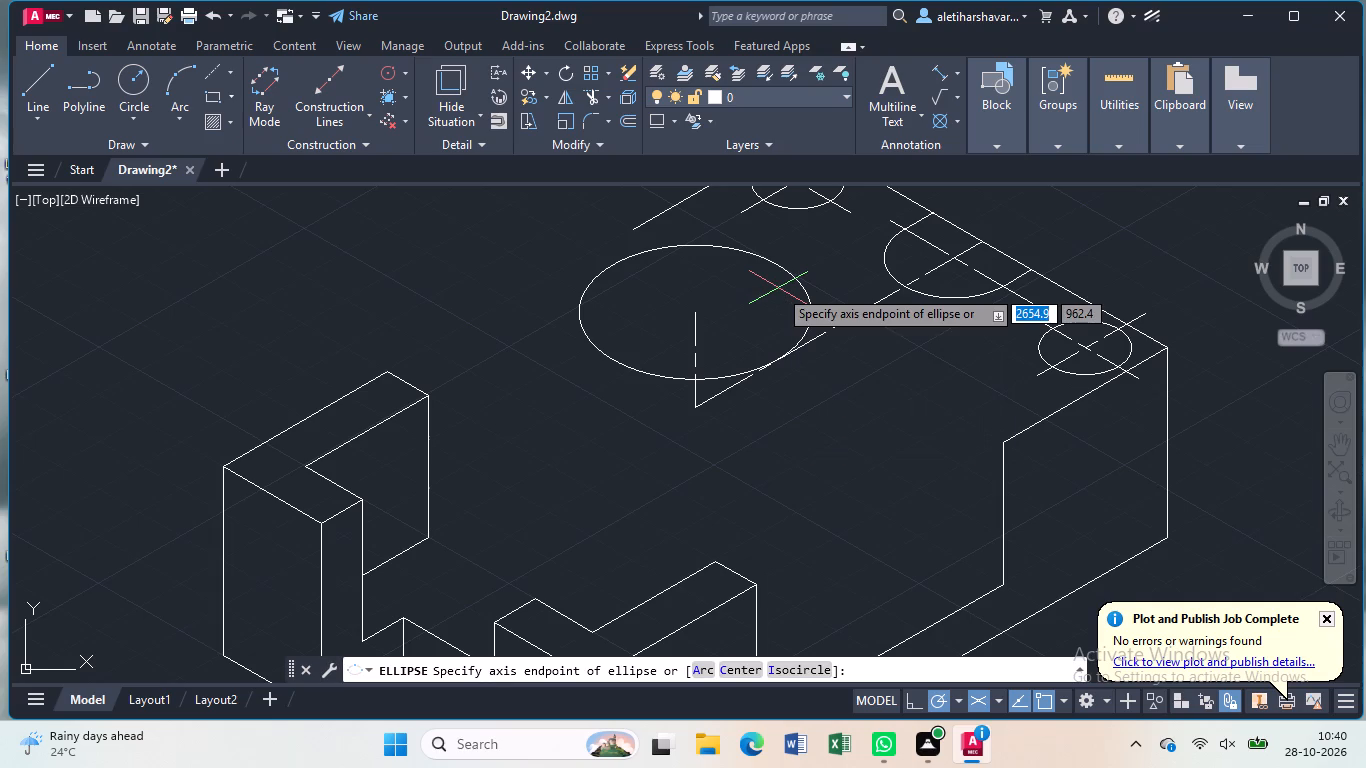
{"action": "left_click", "coordinate": [807, 669]}
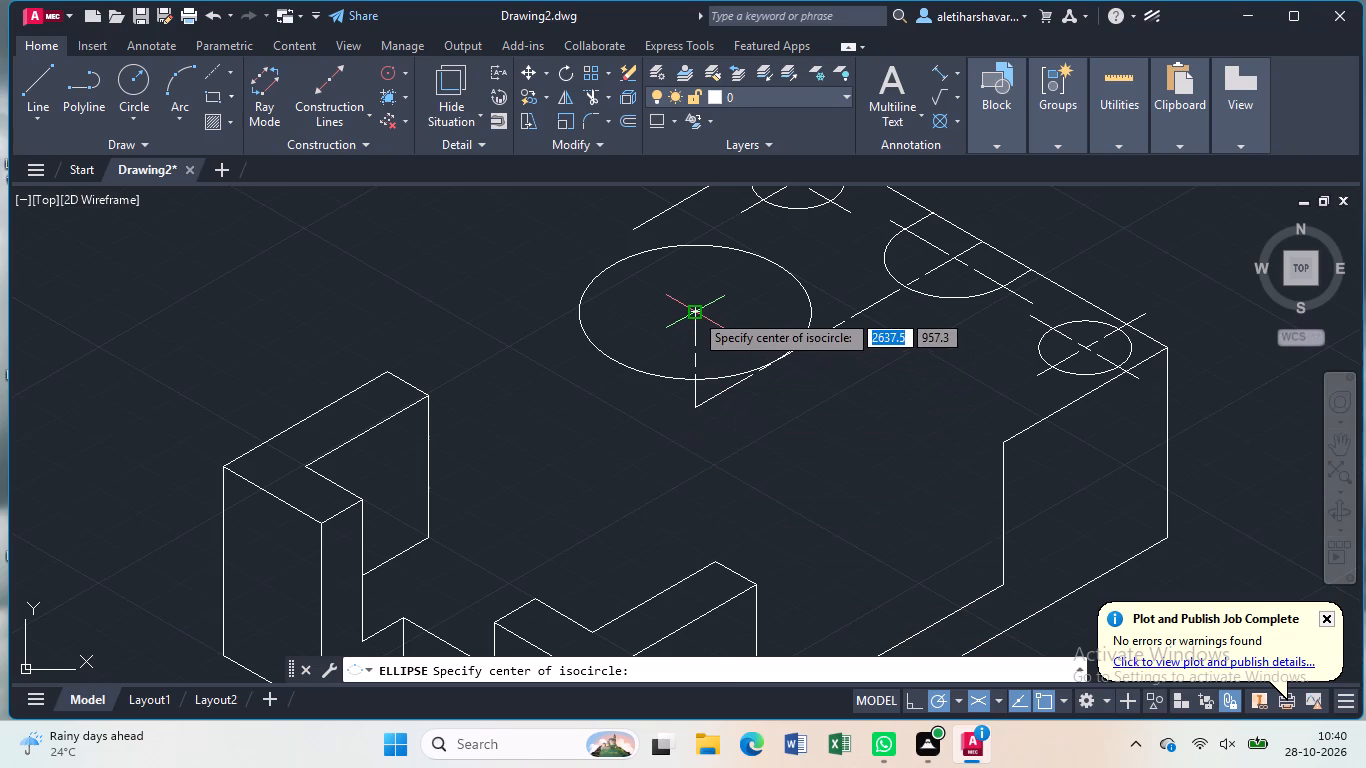
{"action": "left_click", "coordinate": [694, 312]}
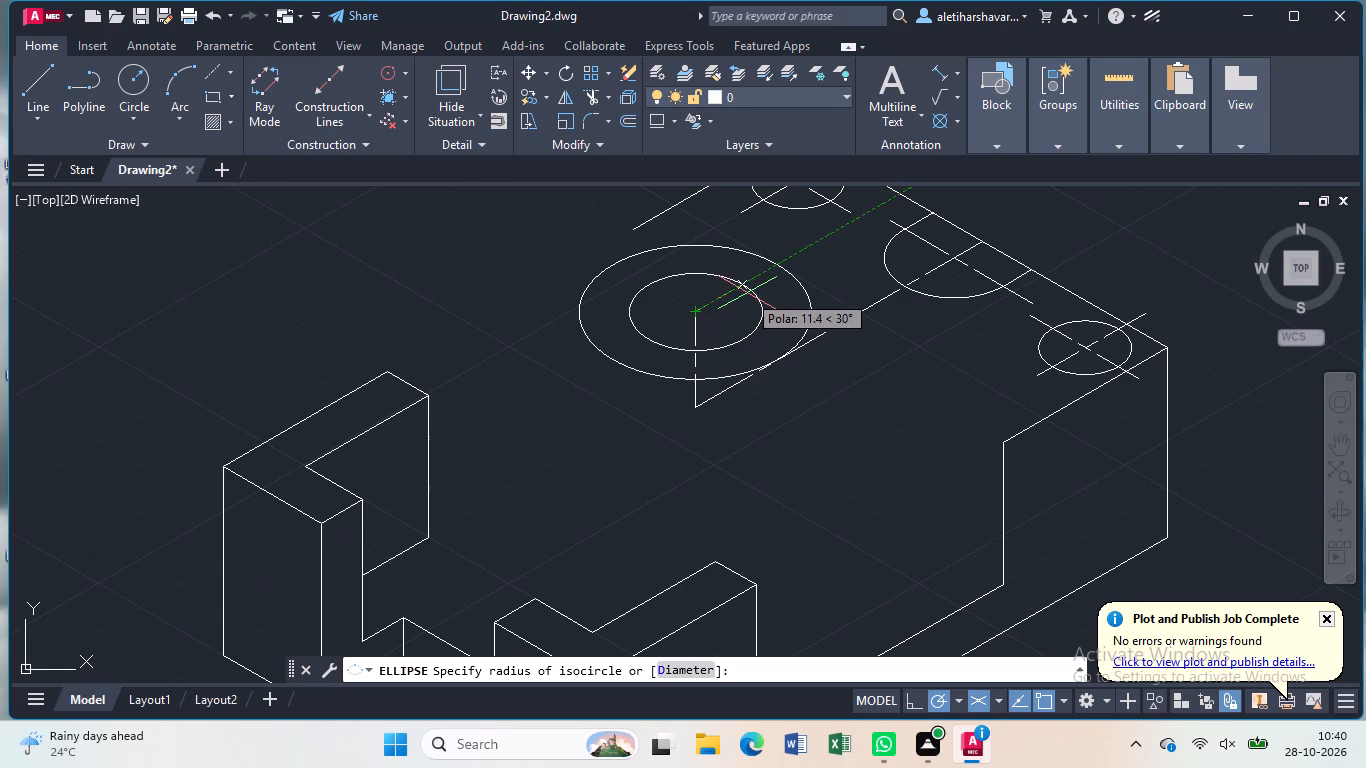
{"action": "key", "text": "3"}
{"action": "key", "text": "0"}
{"action": "key", "text": "Return"}
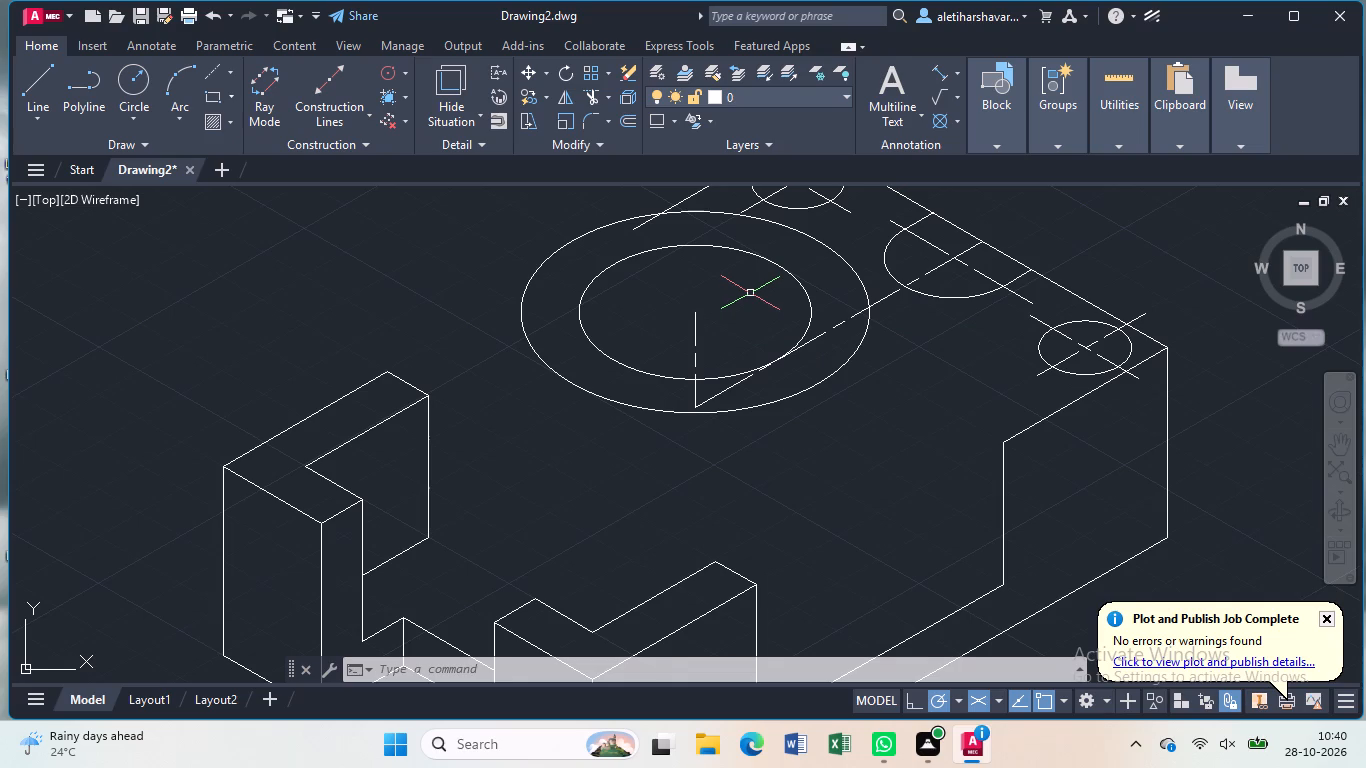
Trim the end of the block's far top edge where it runs inside the 30 mm radius isocircle.
{"action": "middle_click_drag", "start_coordinate": [752, 301], "coordinate": [766, 426]}
{"action": "type", "text": "tr"}
{"action": "key", "text": "Return"}
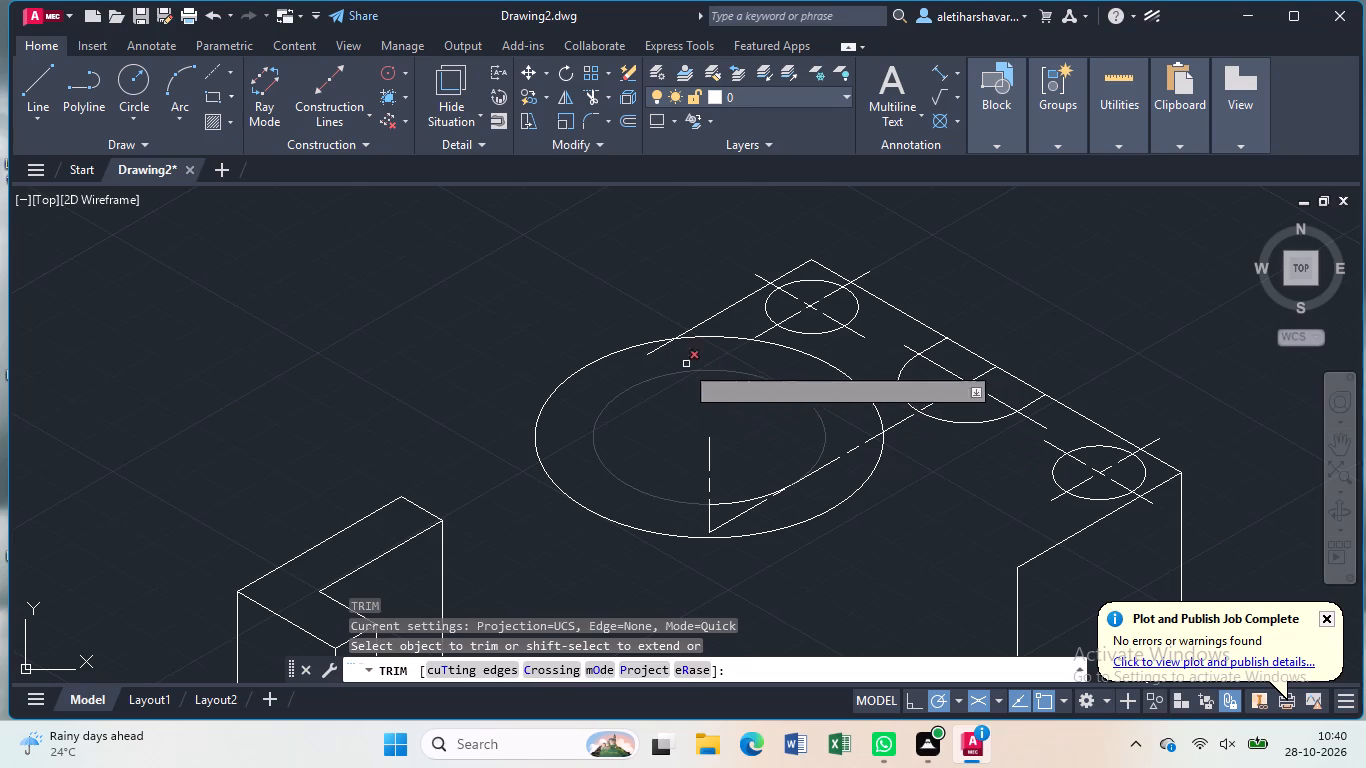
{"action": "left_click", "coordinate": [654, 354]}
{"action": "key", "text": "Escape"}
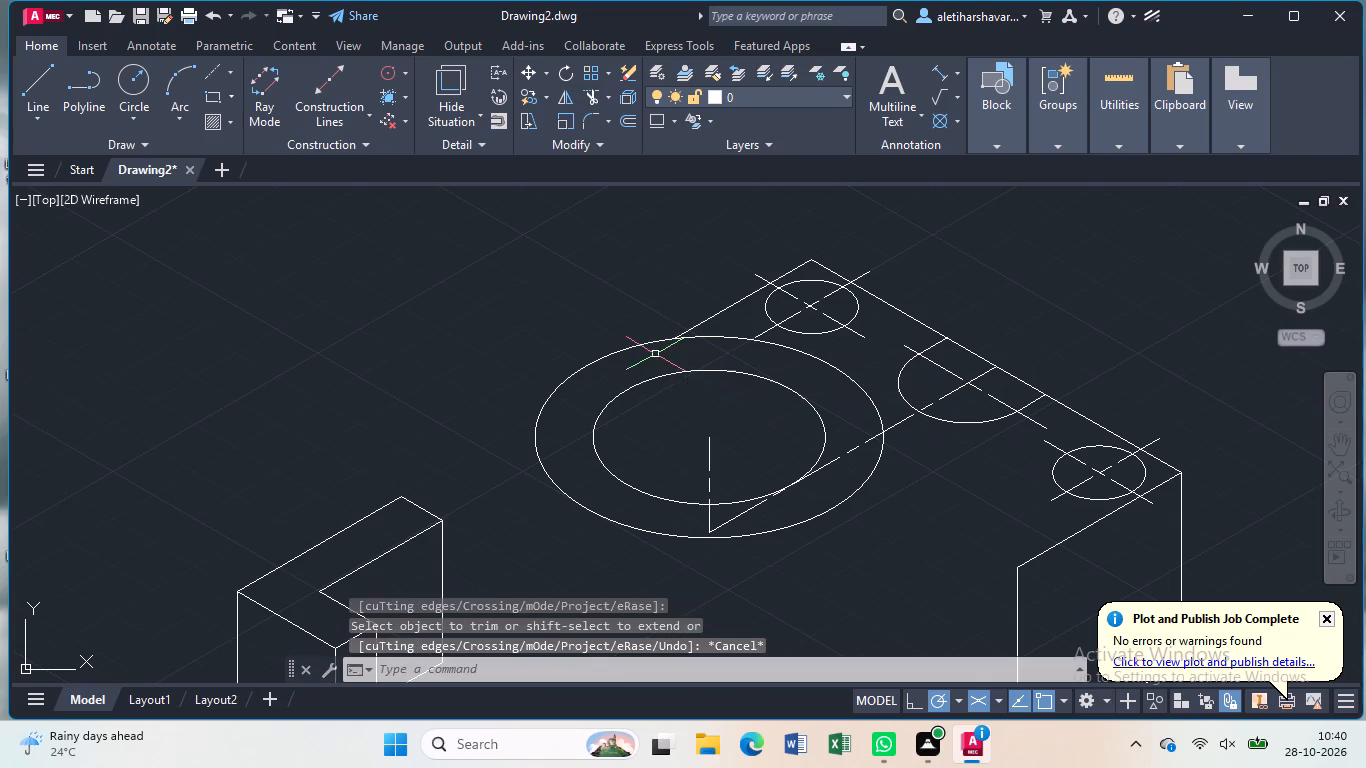
Copy the 30 mm radius isocircle 20 mm straight down, from its centre to the lower end of the vertical centre line.
{"action": "scroll", "coordinate": [679, 415], "scroll_direction": "down", "scroll_amount": 1}
{"action": "middle_click_drag", "start_coordinate": [688, 429], "coordinate": [677, 377]}
{"action": "scroll", "coordinate": [676, 371], "scroll_direction": "up", "scroll_amount": 1}
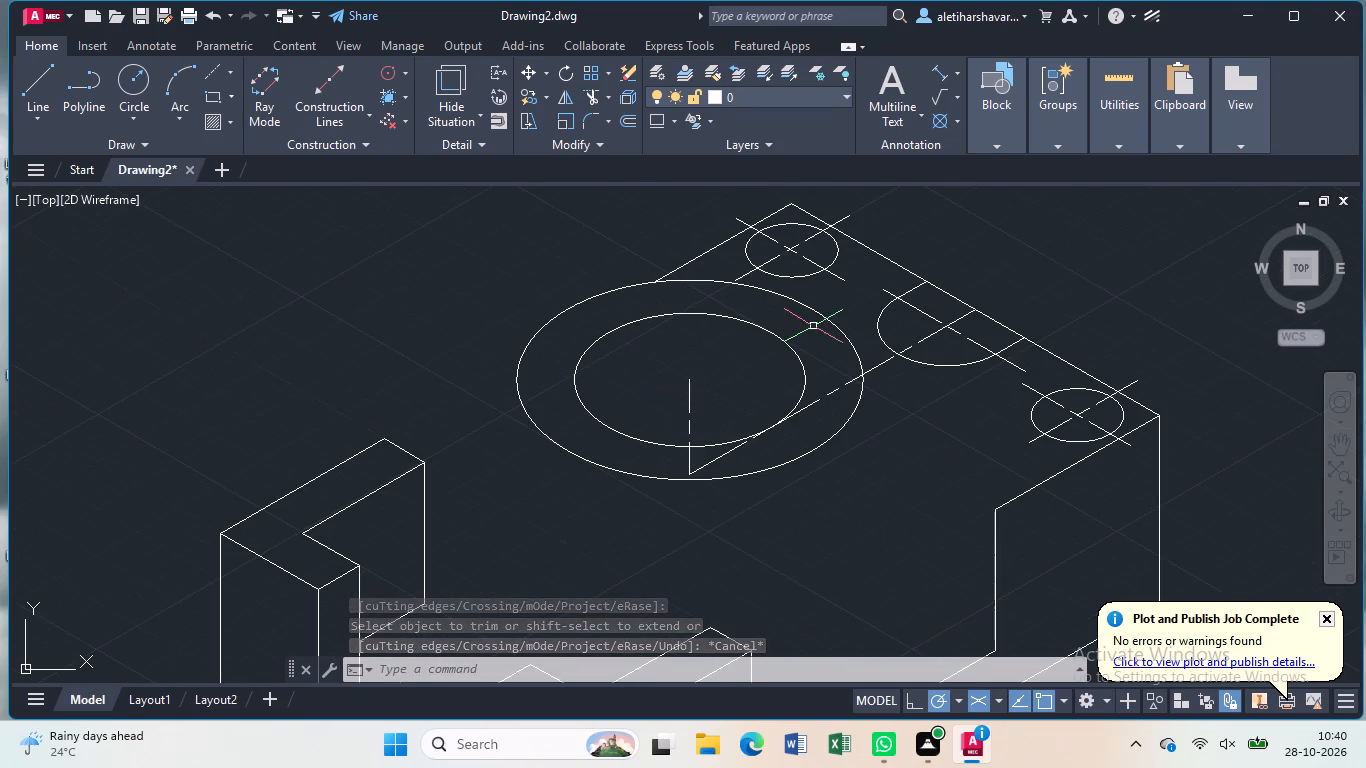
{"action": "left_click", "coordinate": [825, 315]}
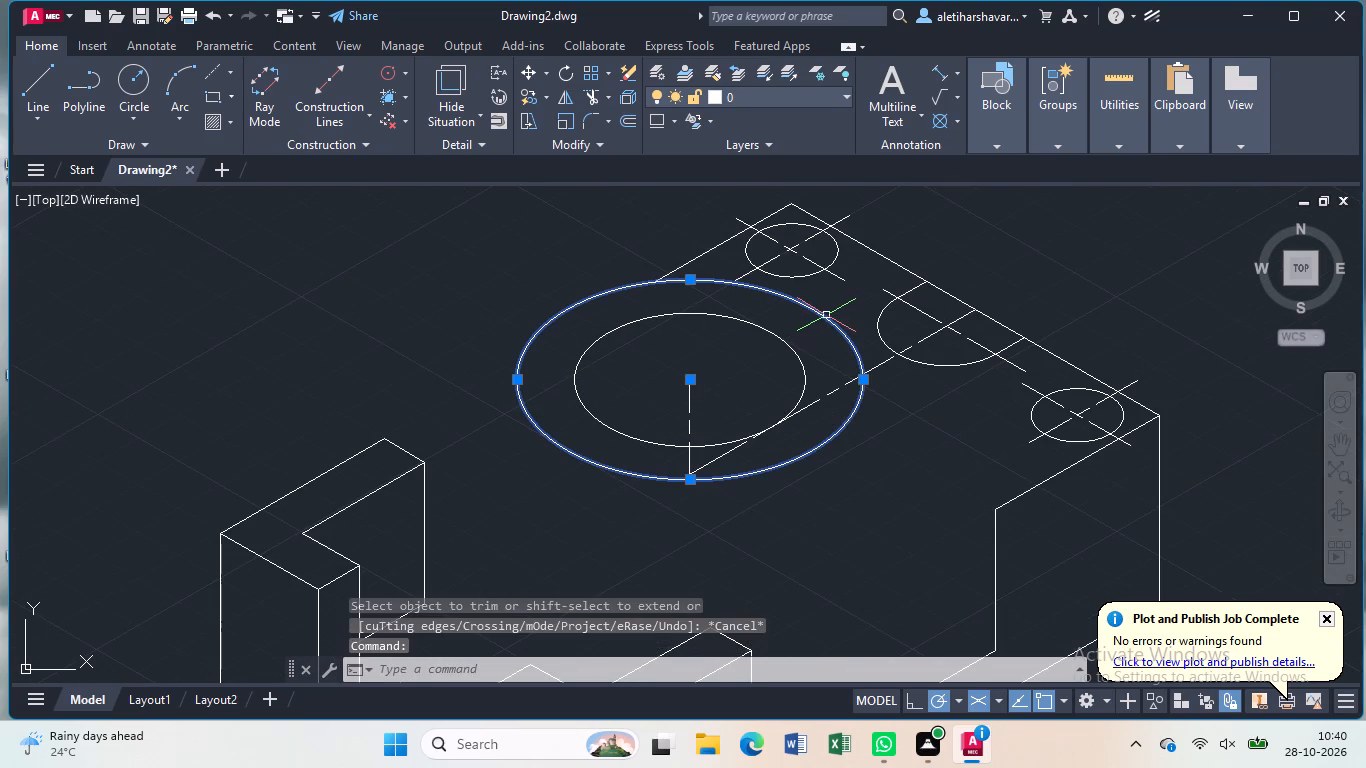
{"action": "key", "text": "c"}
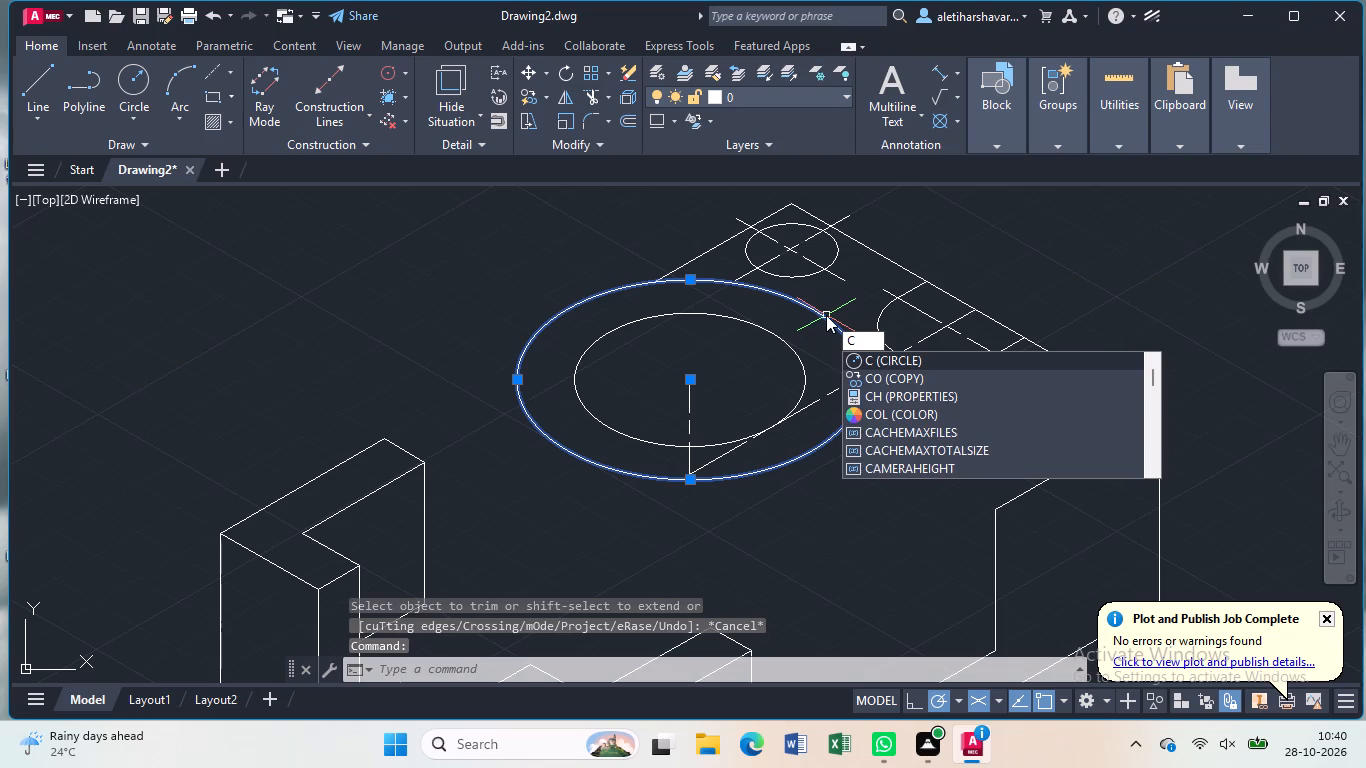
{"action": "key", "text": "o"}
{"action": "key", "text": "Return"}
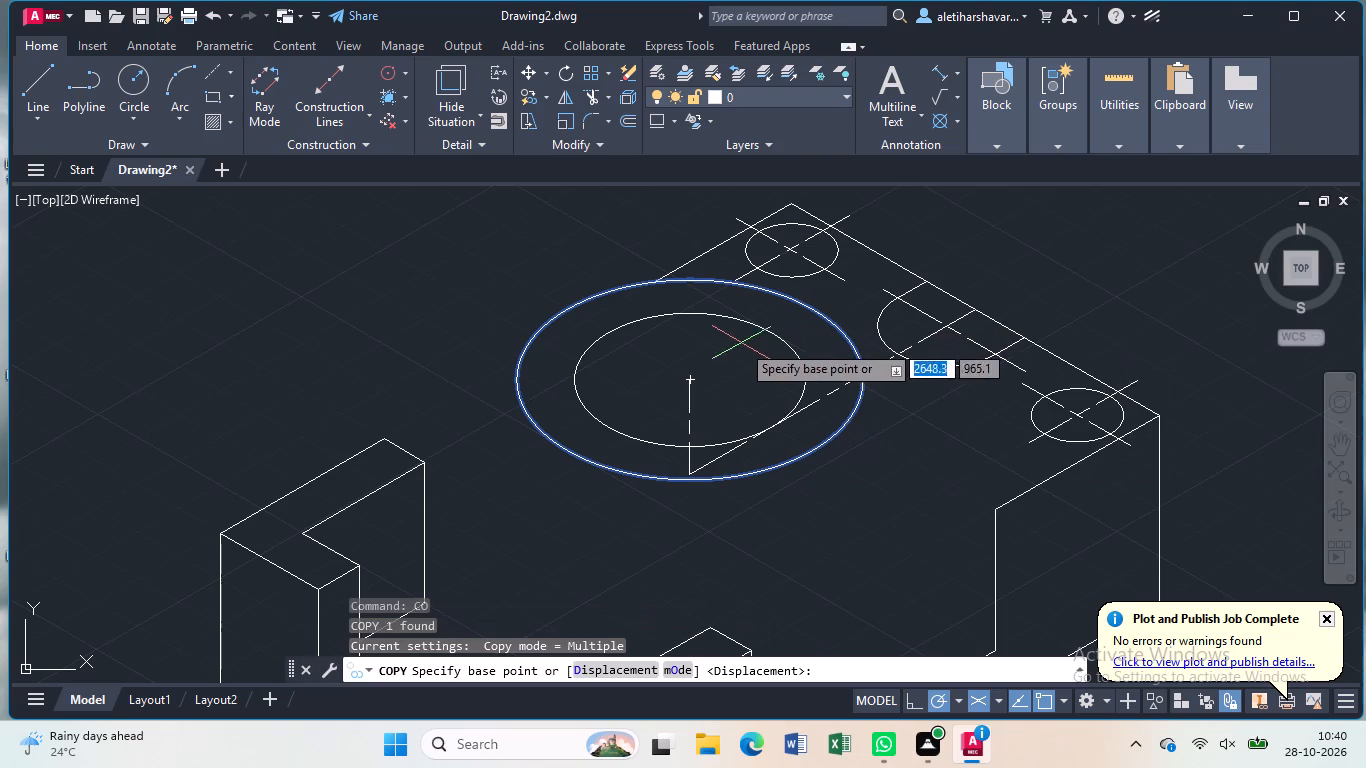
{"action": "left_click", "coordinate": [694, 377]}
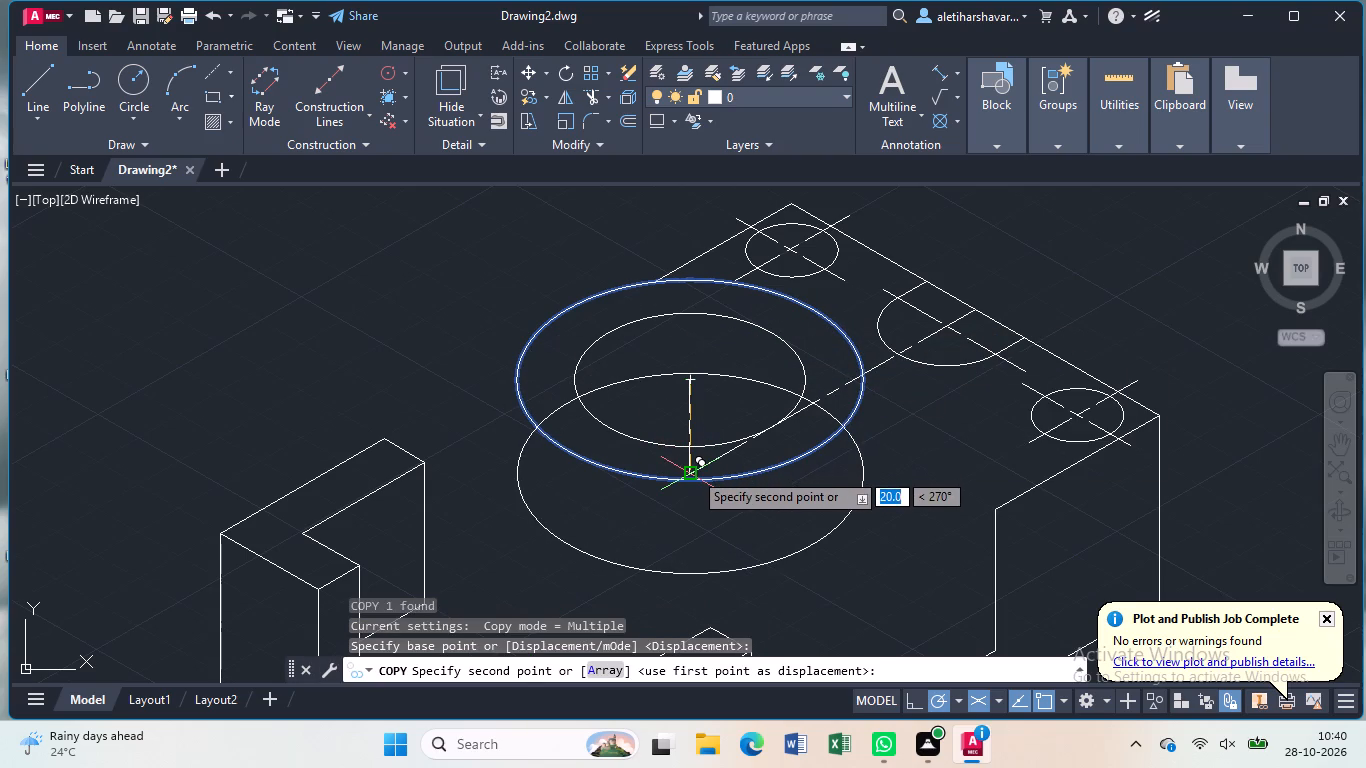
{"action": "left_click", "coordinate": [693, 471]}
{"action": "key", "text": "Escape"}
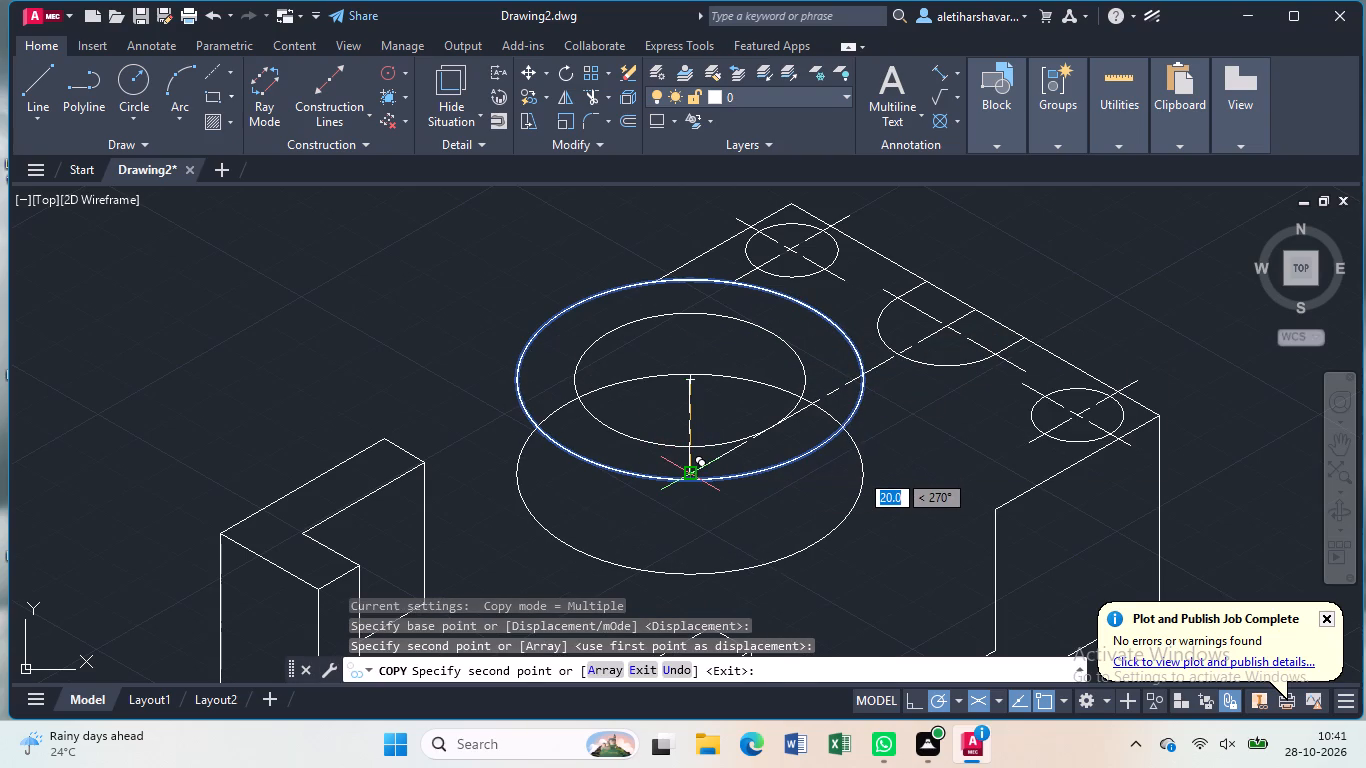
Trim away the back arc of the lower 30 mm radius isocircle where it passes behind the upper isocircles.
{"action": "type", "text": "tr"}
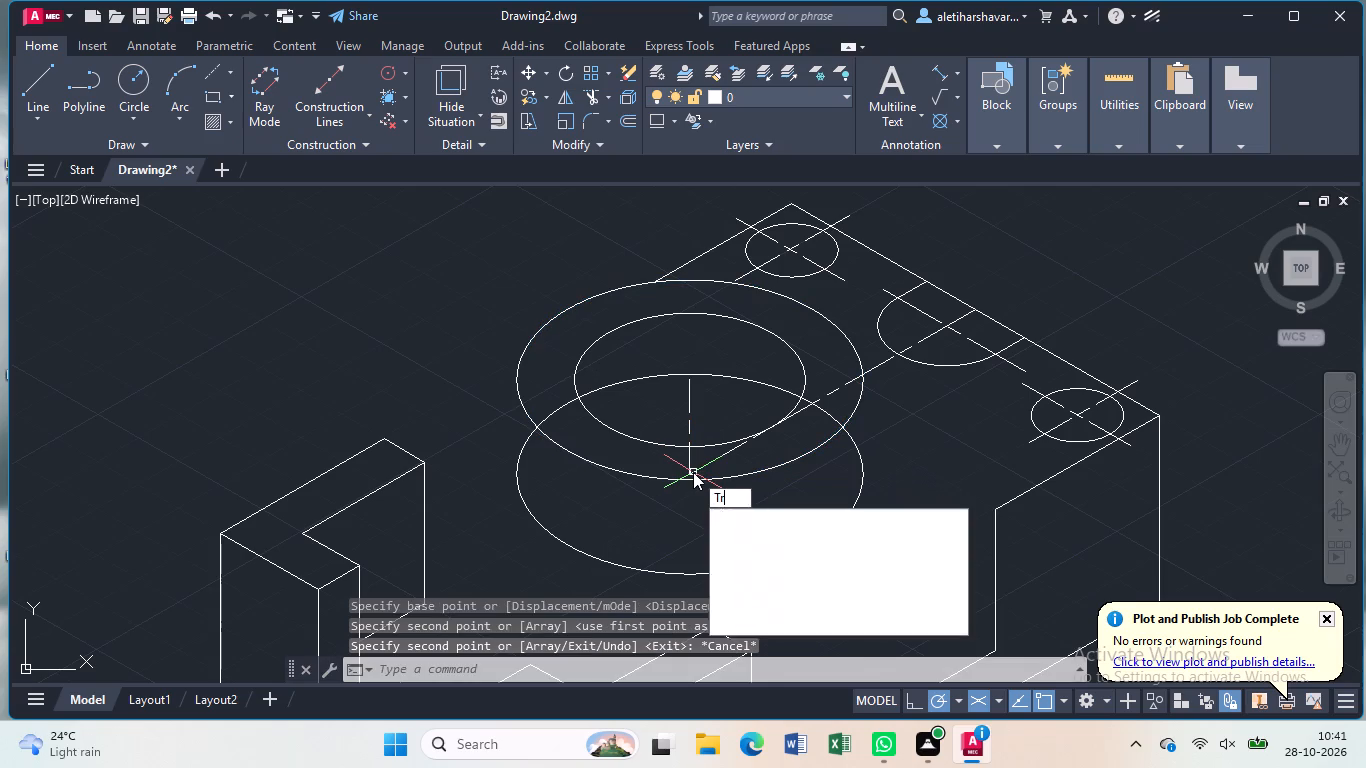
{"action": "key", "text": "Return"}
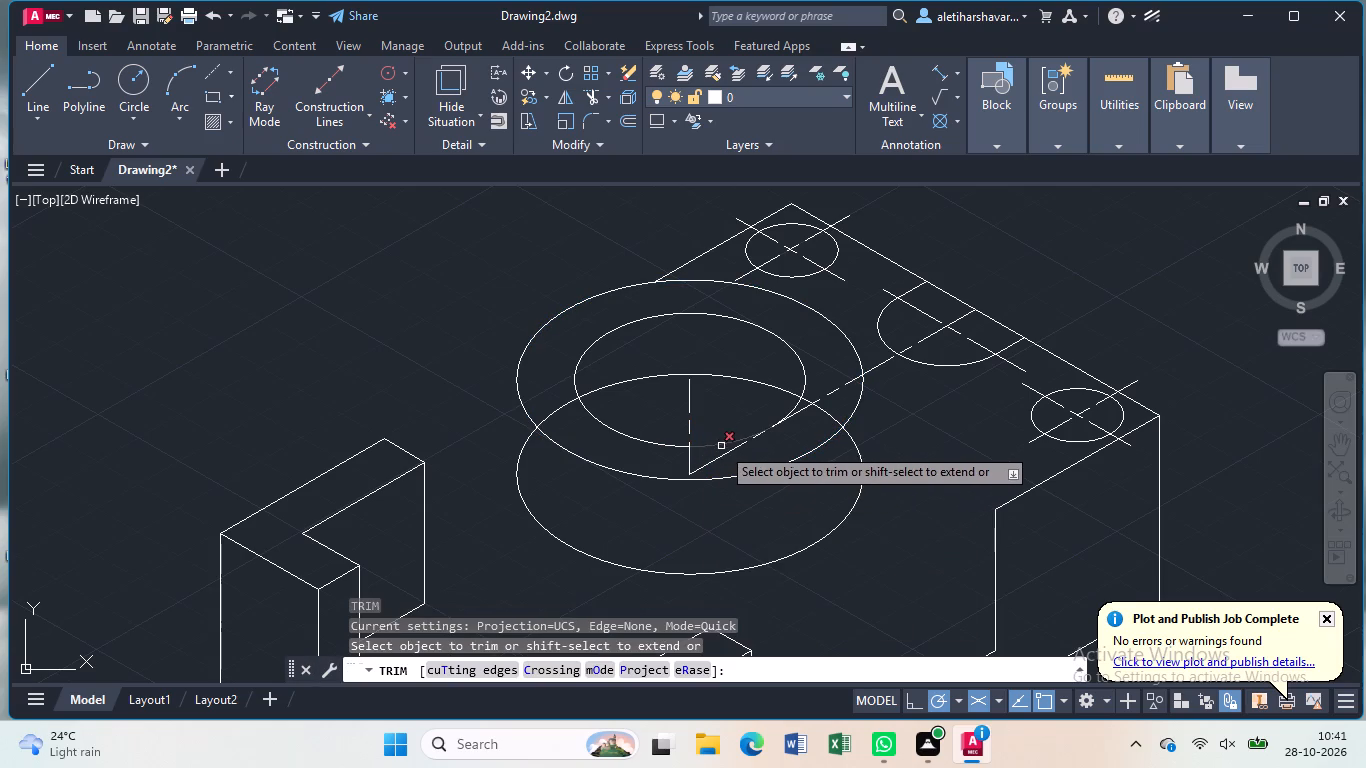
{"action": "left_click", "coordinate": [773, 387]}
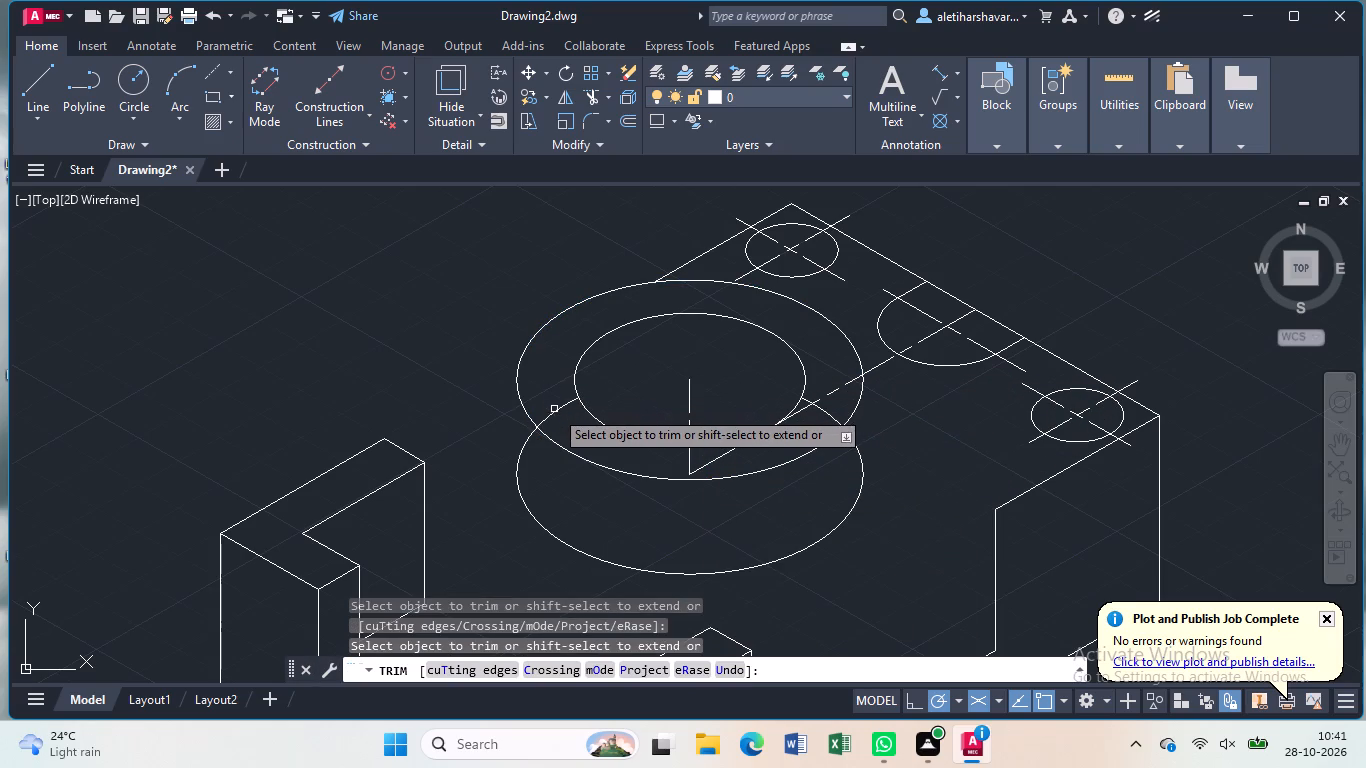
{"action": "left_click", "coordinate": [555, 411]}
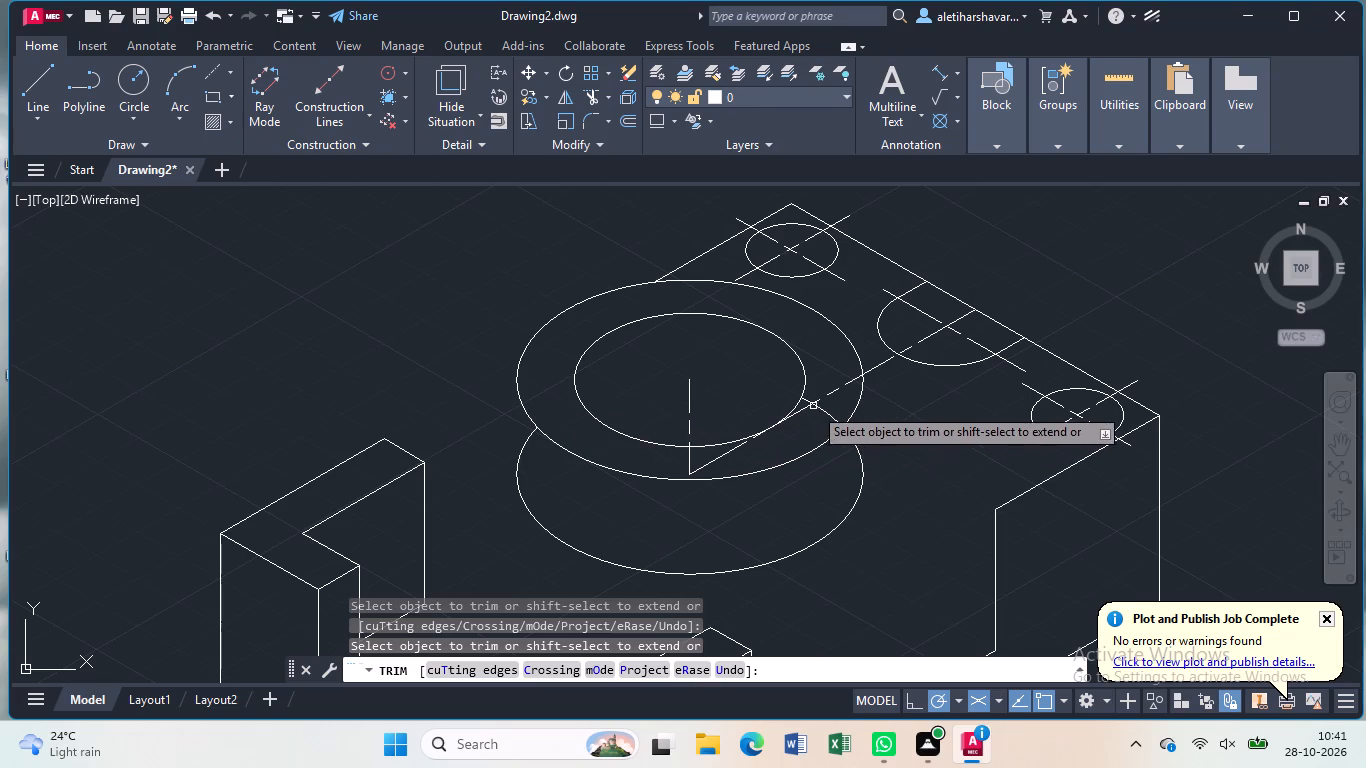
{"action": "left_click", "coordinate": [806, 400]}
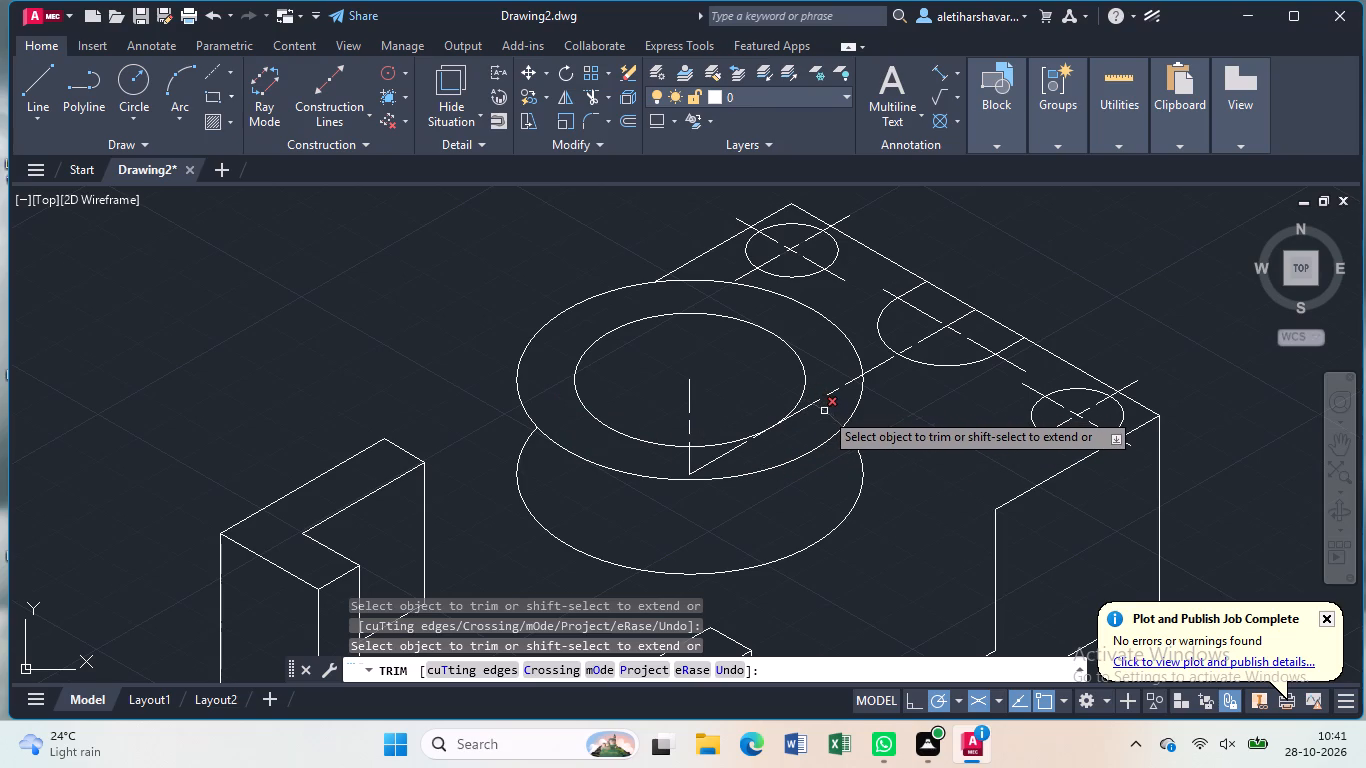
{"action": "left_click", "coordinate": [824, 411]}
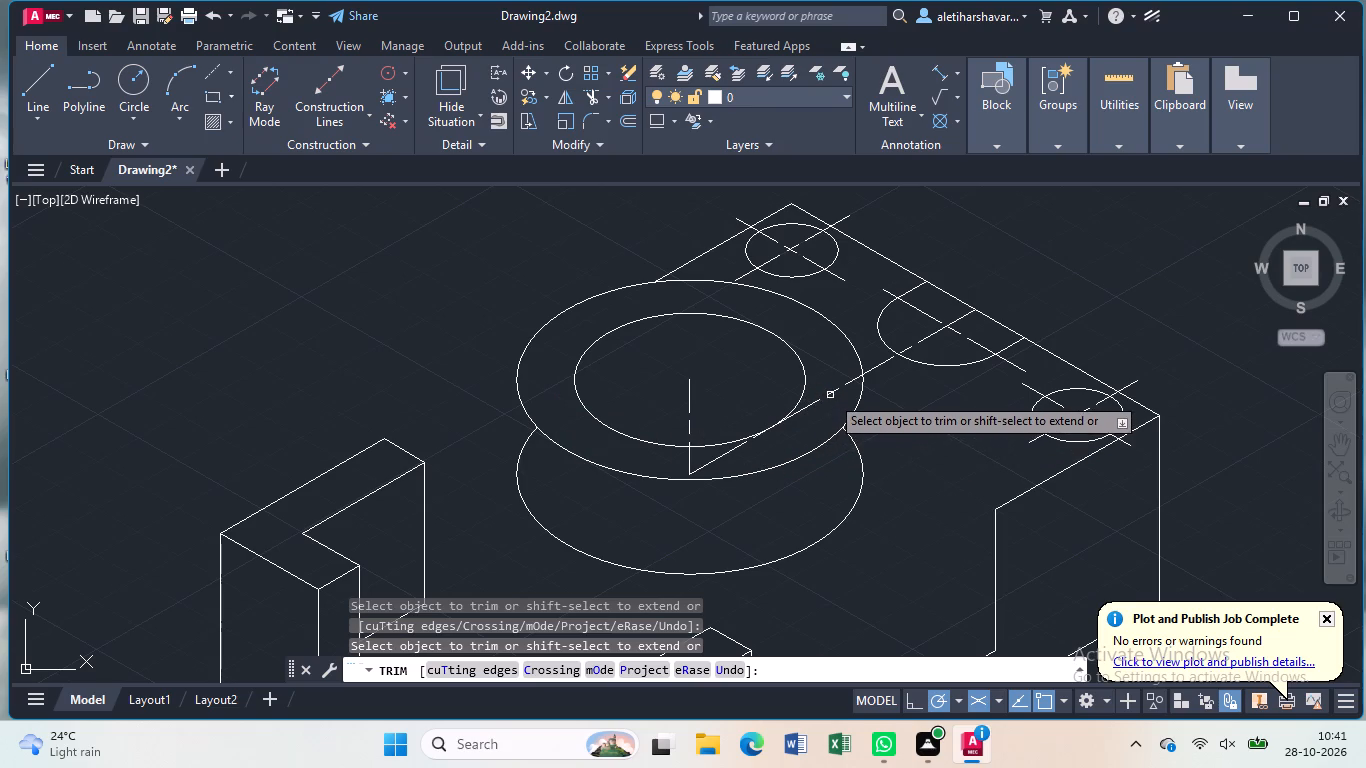
Remove the centre line pieces lying inside the boss's isocircles, including the whole vertical centre line.
{"action": "left_click", "coordinate": [829, 393]}
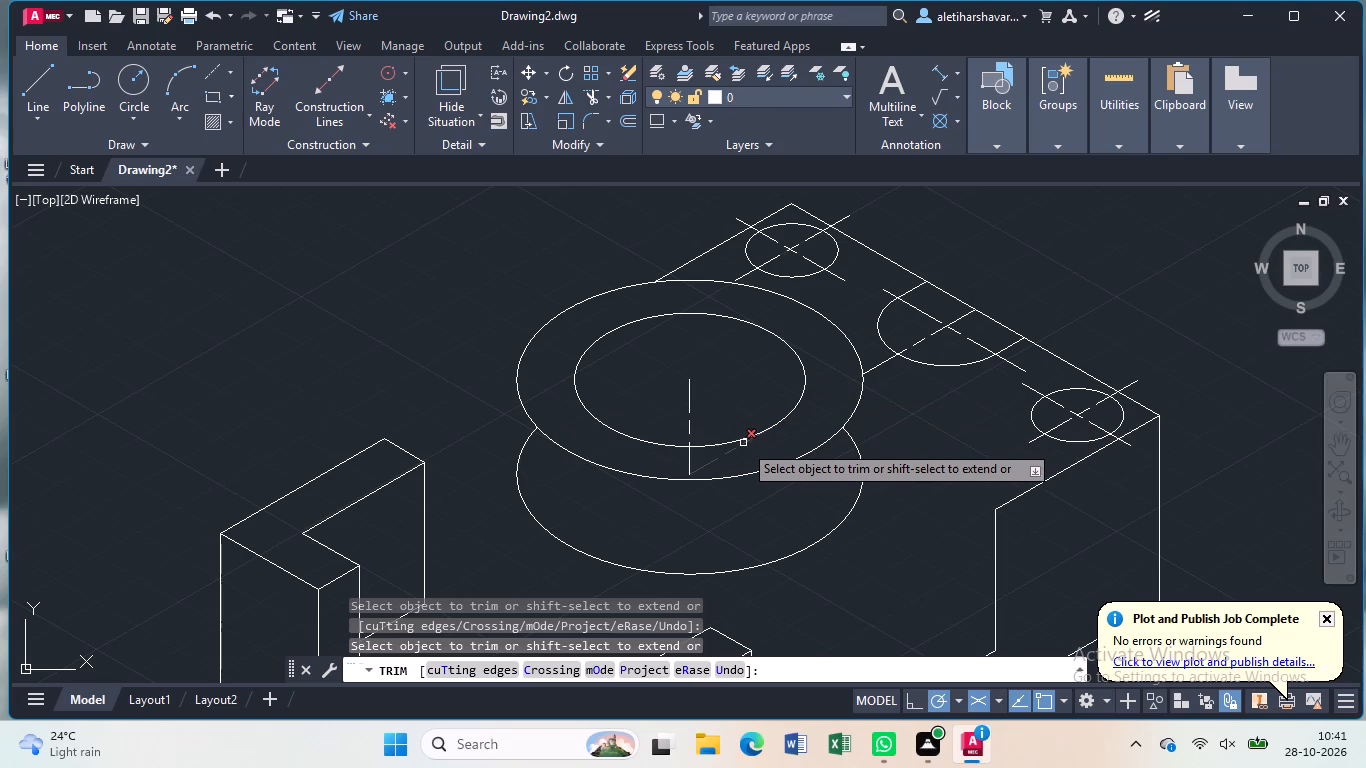
{"action": "left_click", "coordinate": [739, 445]}
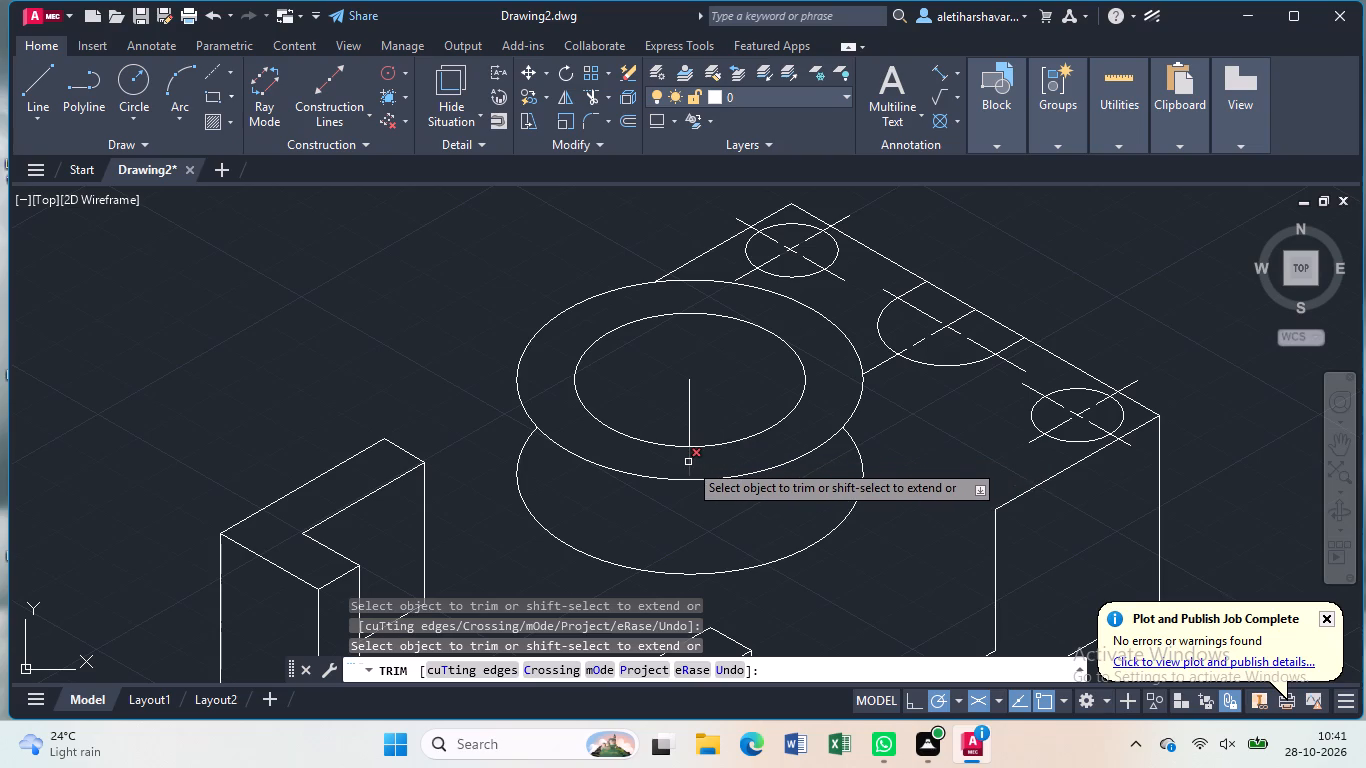
{"action": "left_click", "coordinate": [688, 462]}
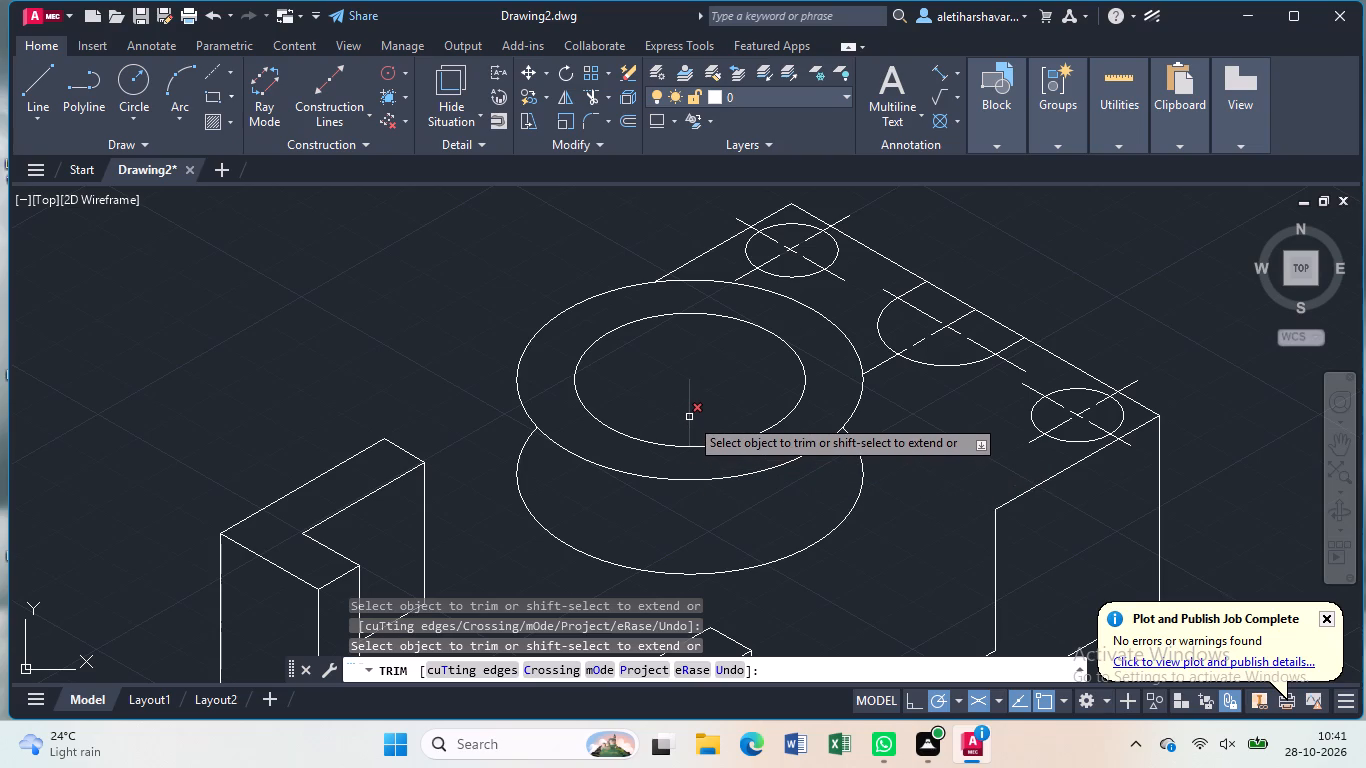
{"action": "left_click", "coordinate": [689, 417]}
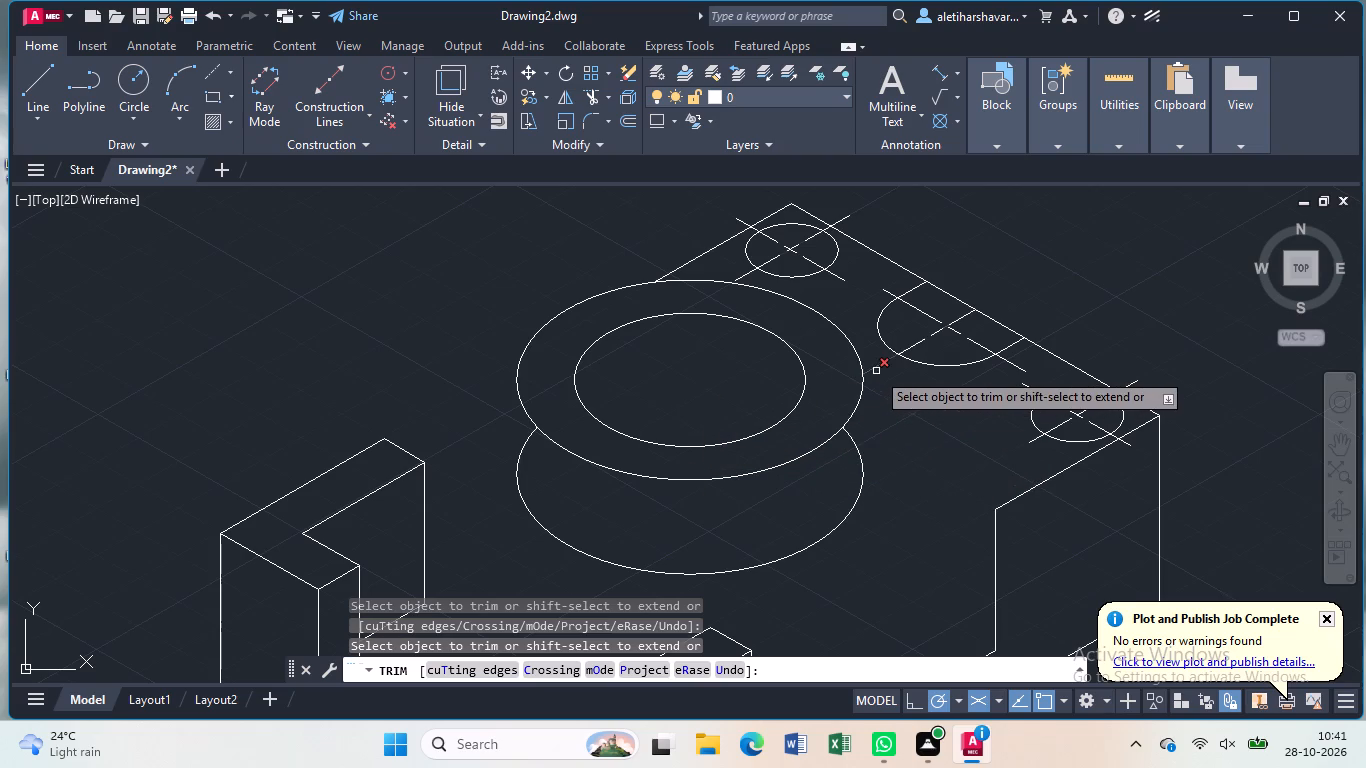
{"action": "key", "text": "Escape"}
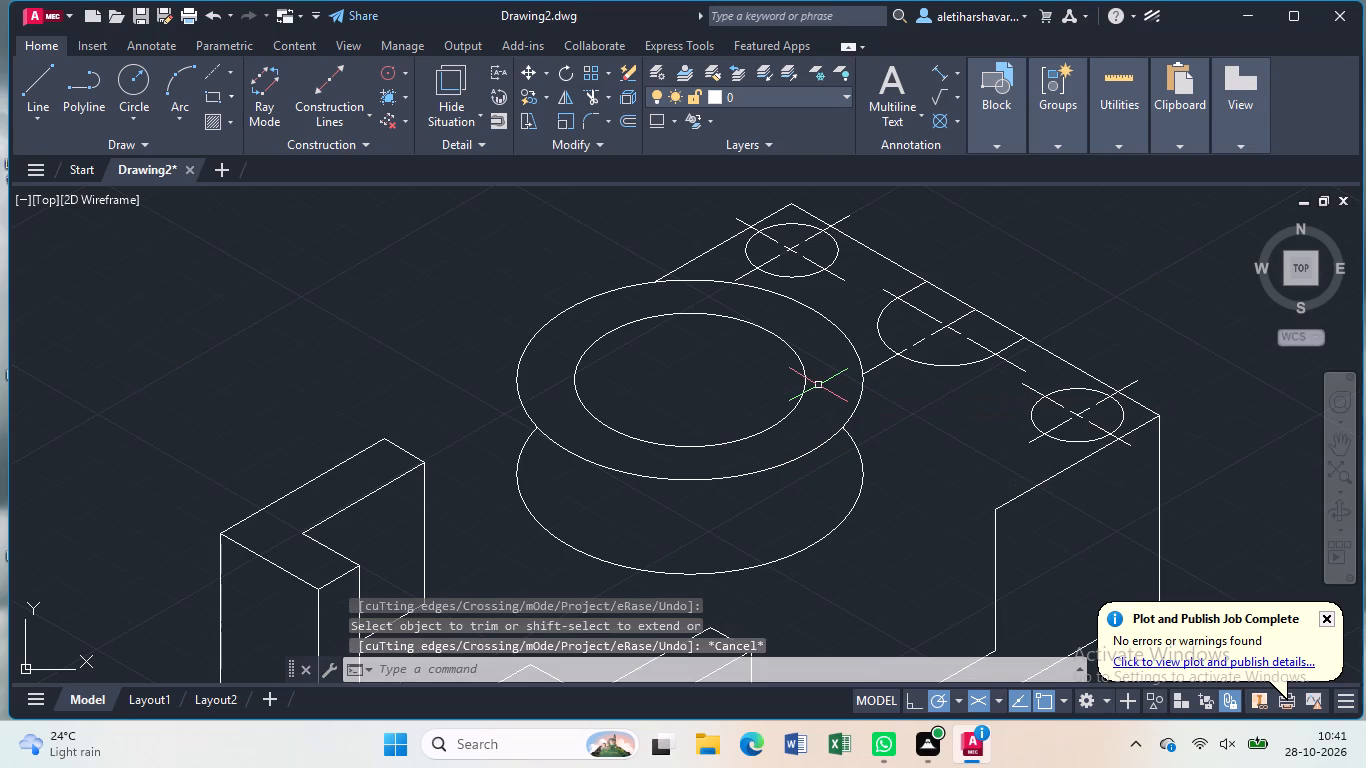
{"action": "key", "text": "Escape"}
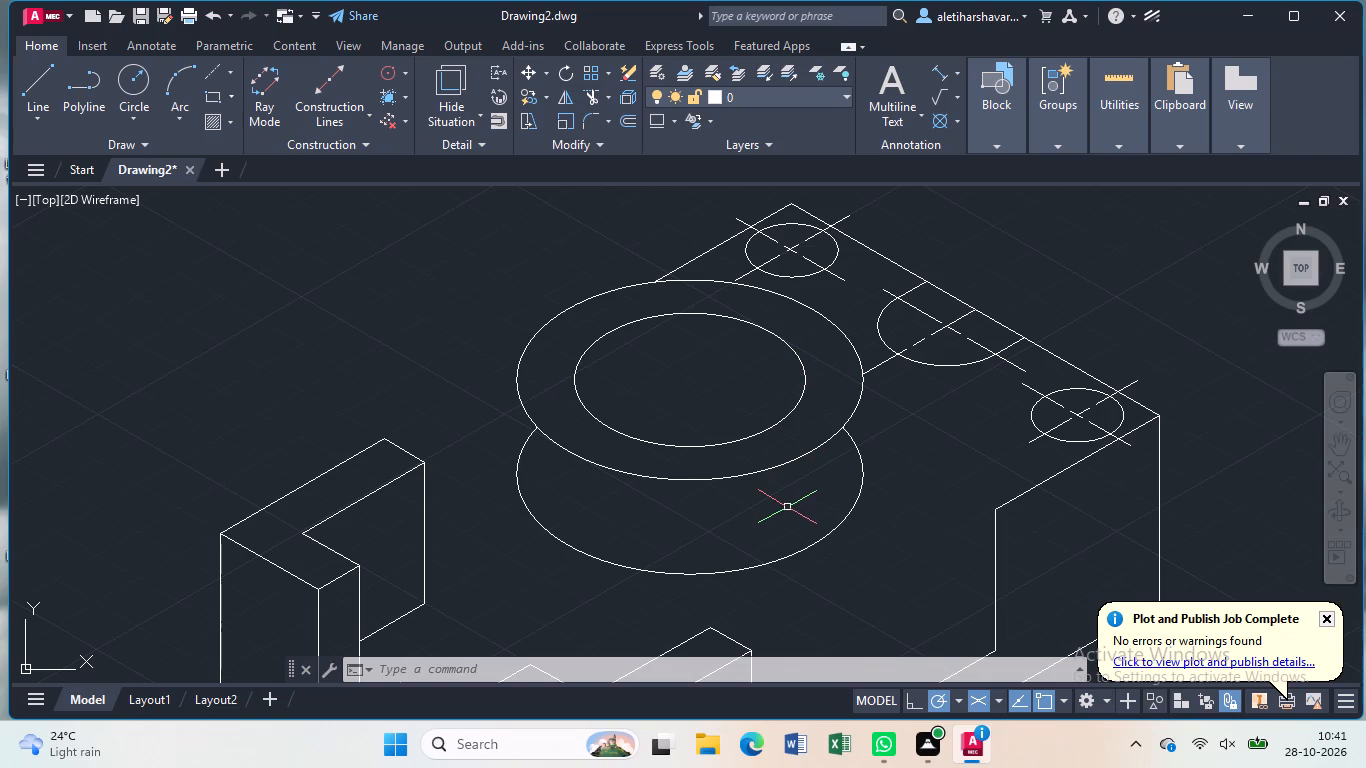
Draw a sloping line from the top of the recessed vertical edge near the far corner block to the front of the lower isocircle.
{"action": "middle_click_drag", "start_coordinate": [786, 507], "coordinate": [734, 371]}
{"action": "left_click_drag", "start_coordinate": [753, 456], "coordinate": [730, 349]}
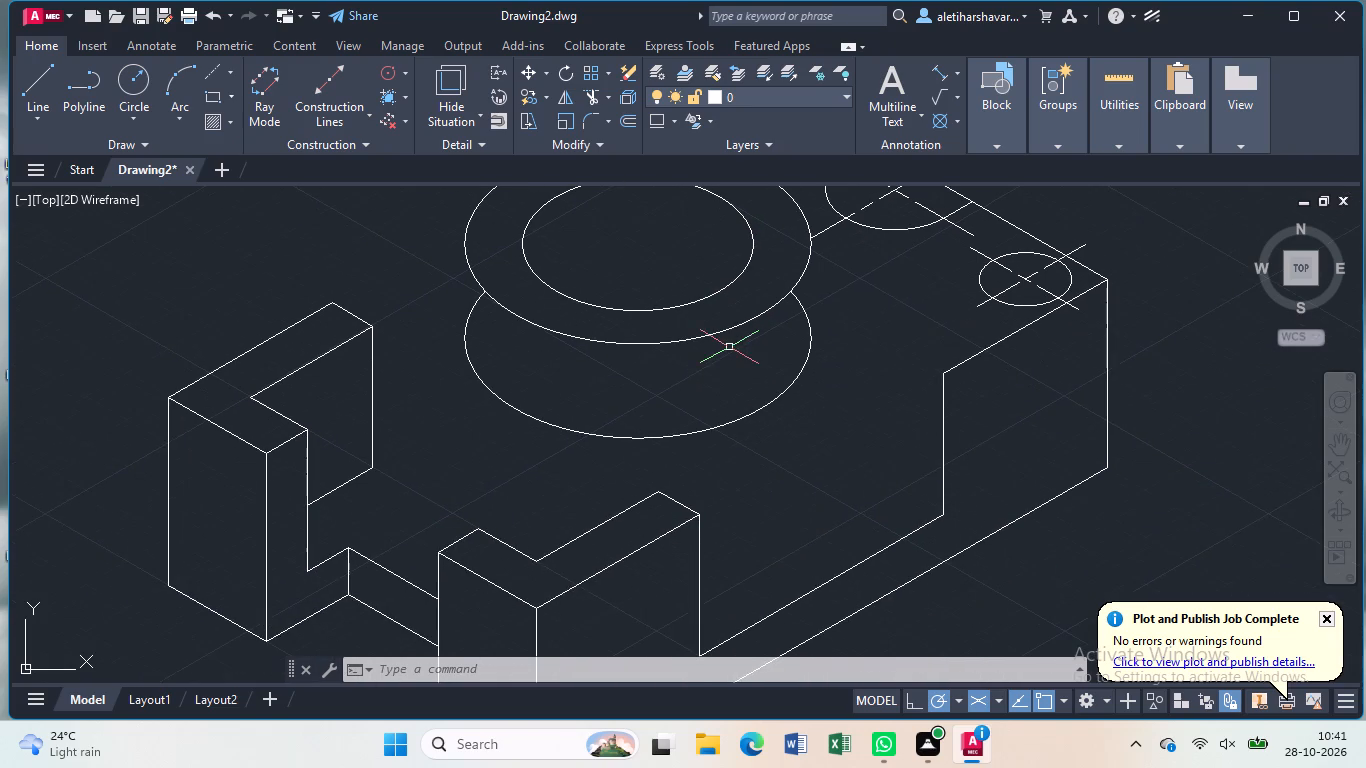
{"action": "key", "text": "l"}
{"action": "key", "text": "Return"}
{"action": "left_click", "coordinate": [941, 374]}
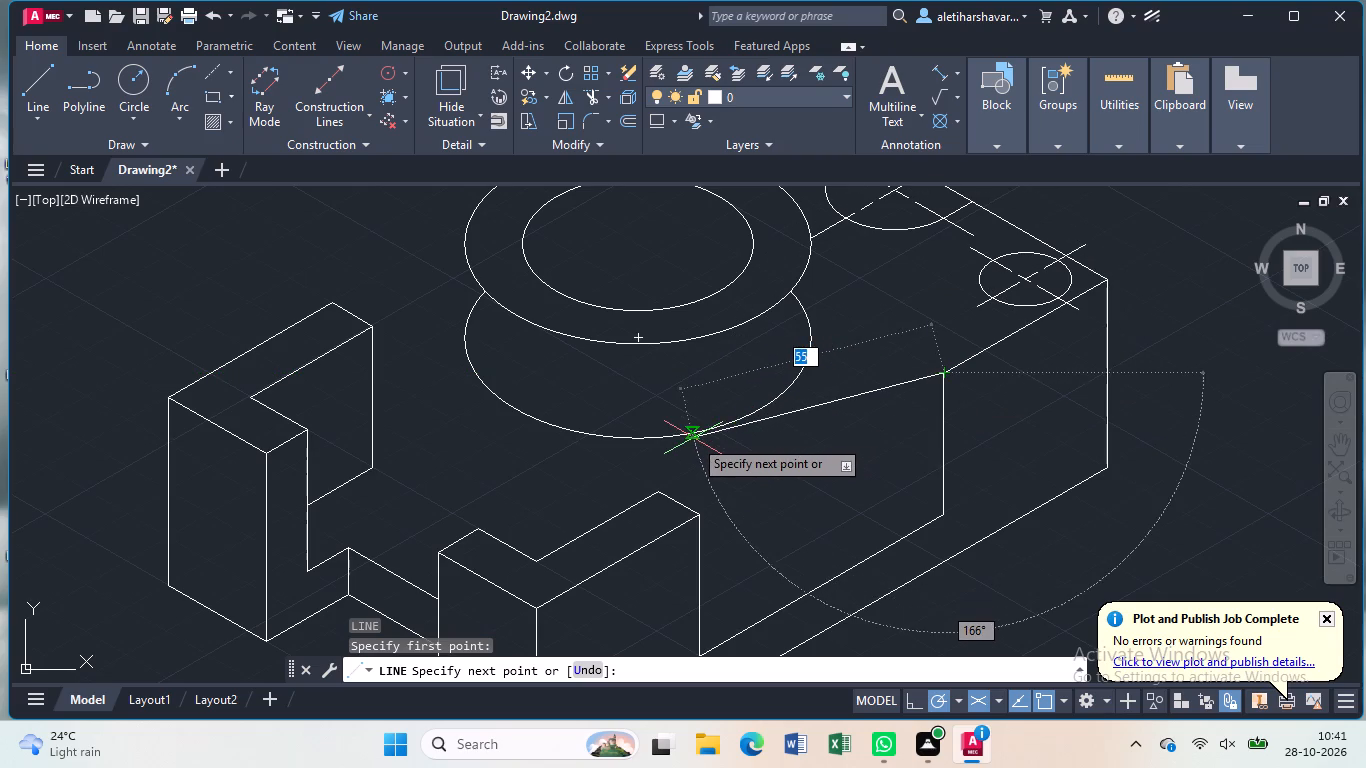
{"action": "left_click_drag", "start_coordinate": [706, 436], "coordinate": [693, 442]}
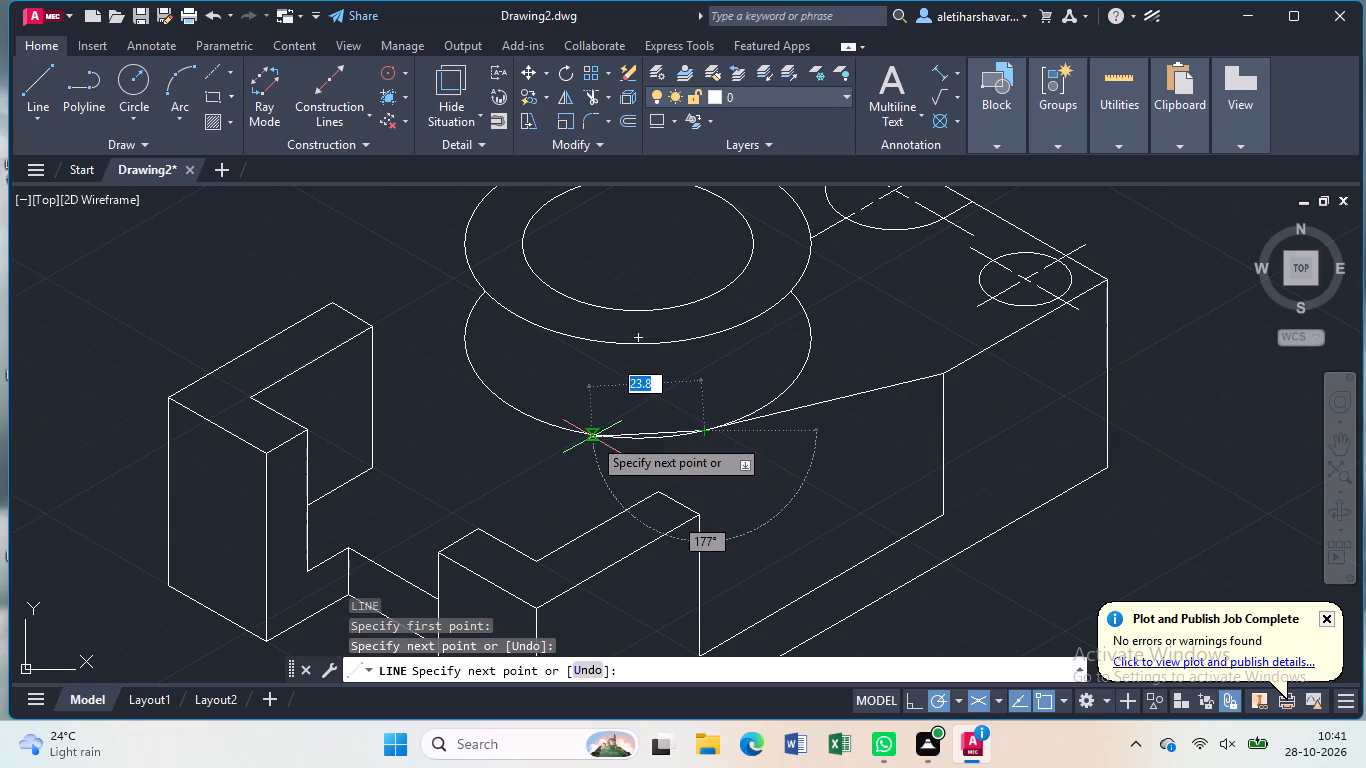
{"action": "key", "text": "Escape"}
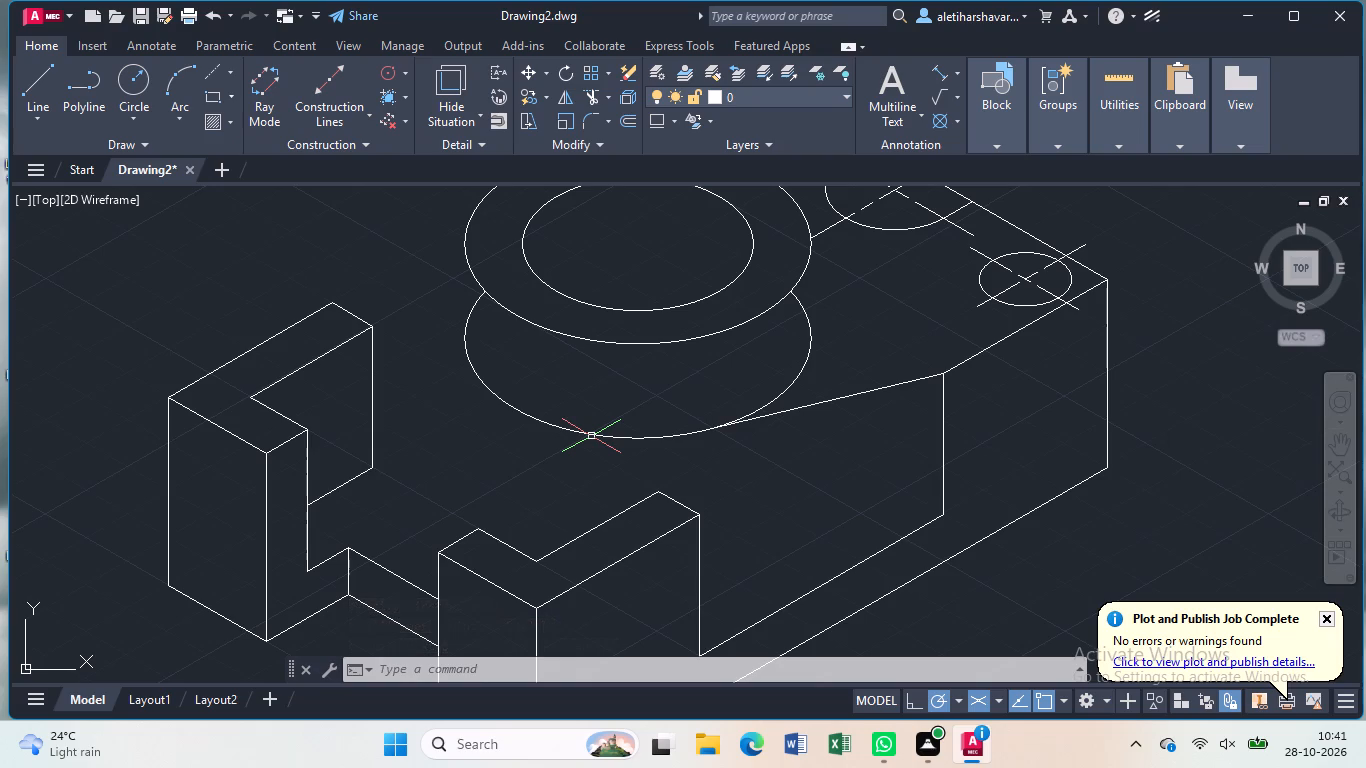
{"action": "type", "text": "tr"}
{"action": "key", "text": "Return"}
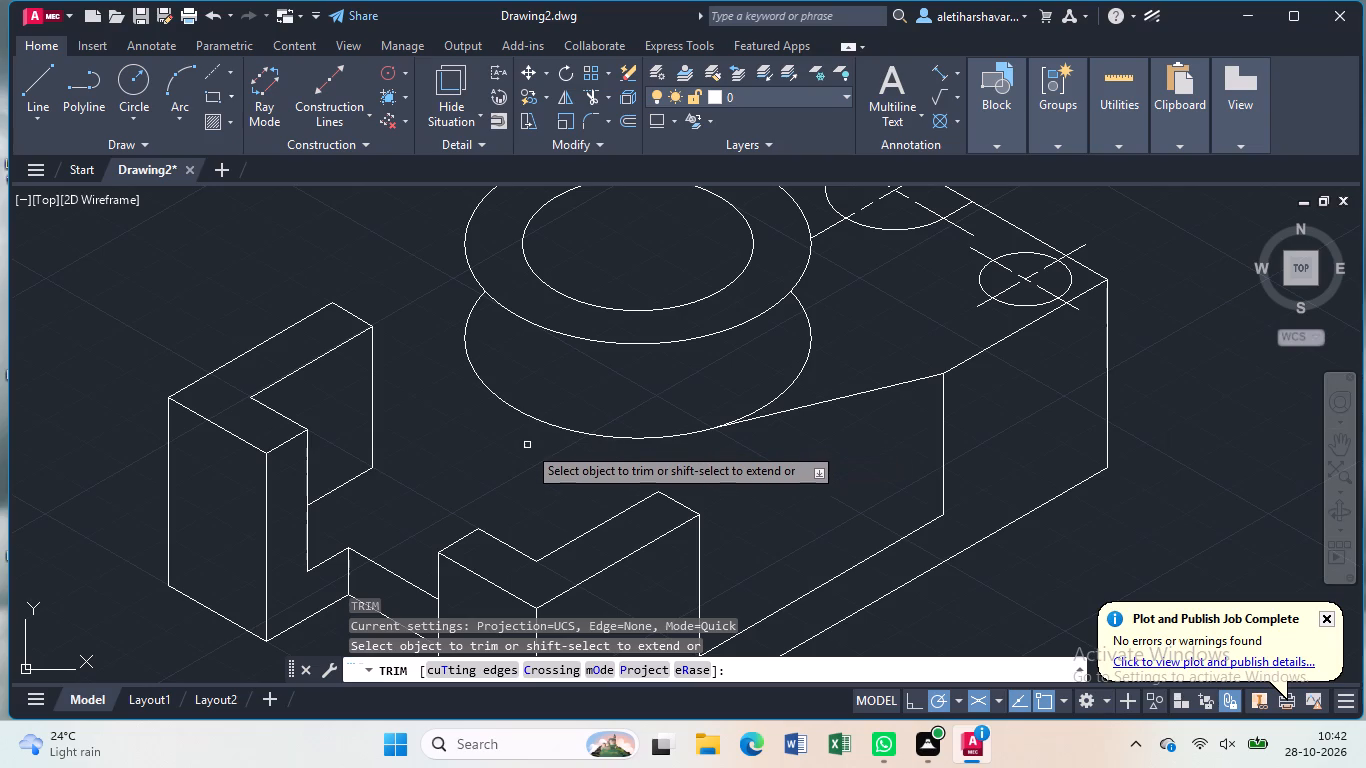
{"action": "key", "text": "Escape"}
Draw a vertical line from the lower isocircle's left quadrant up past the upper 30 mm radius isocircle.
{"action": "key", "text": "l"}
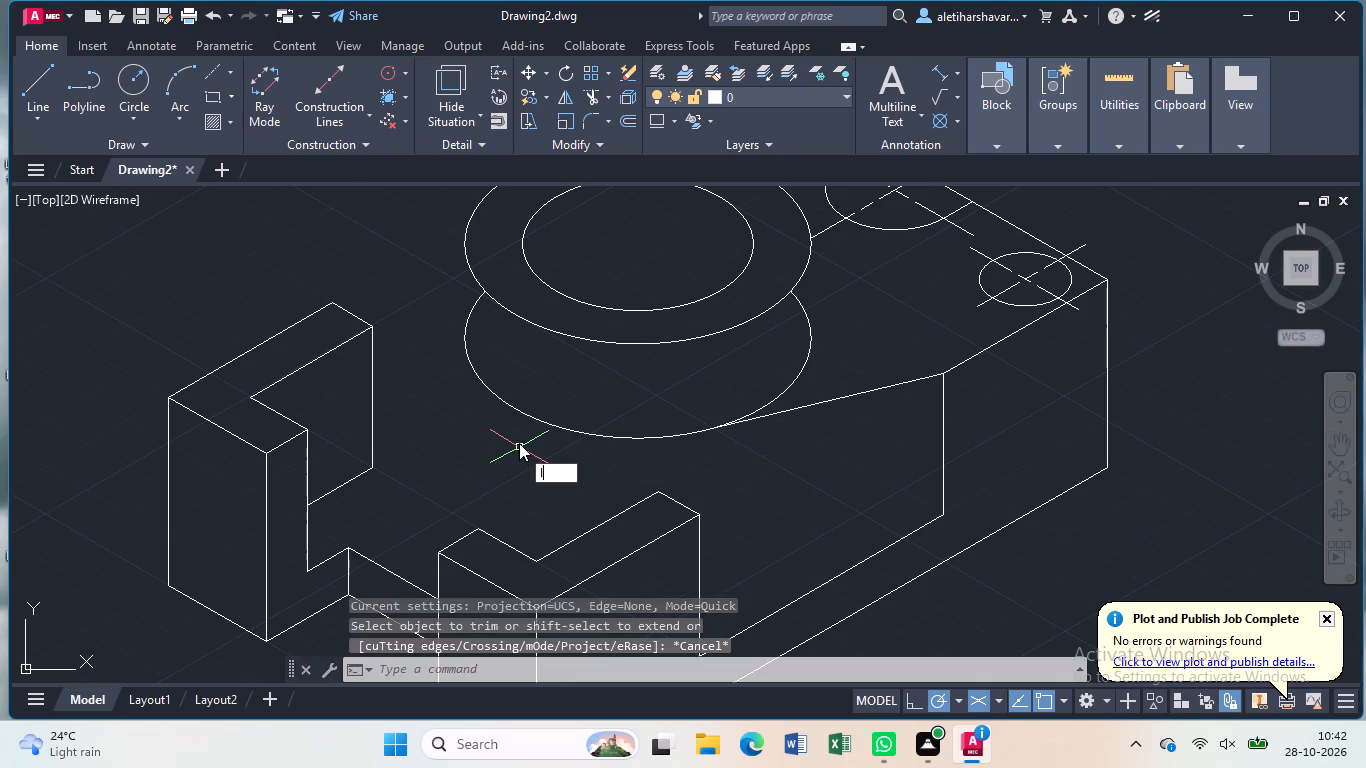
{"action": "key", "text": "Return"}
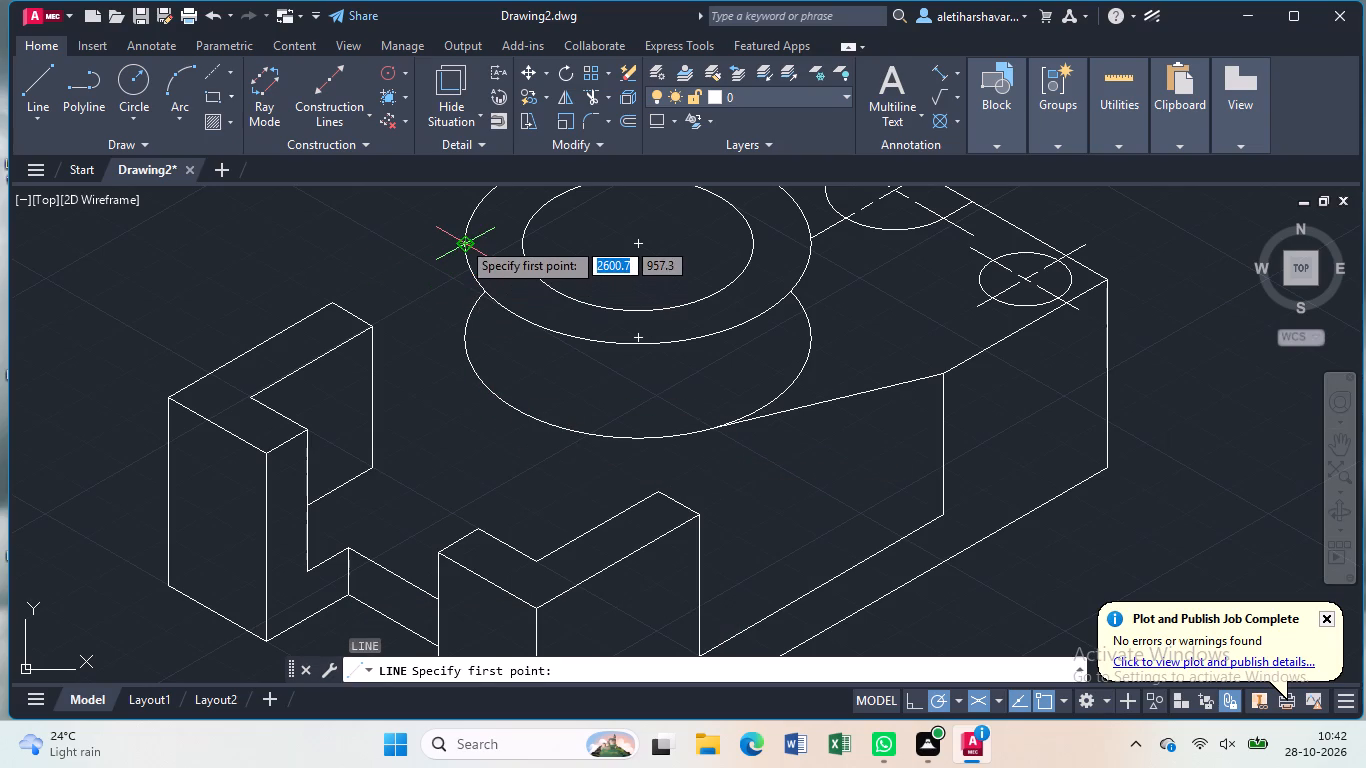
{"action": "left_click", "coordinate": [462, 339]}
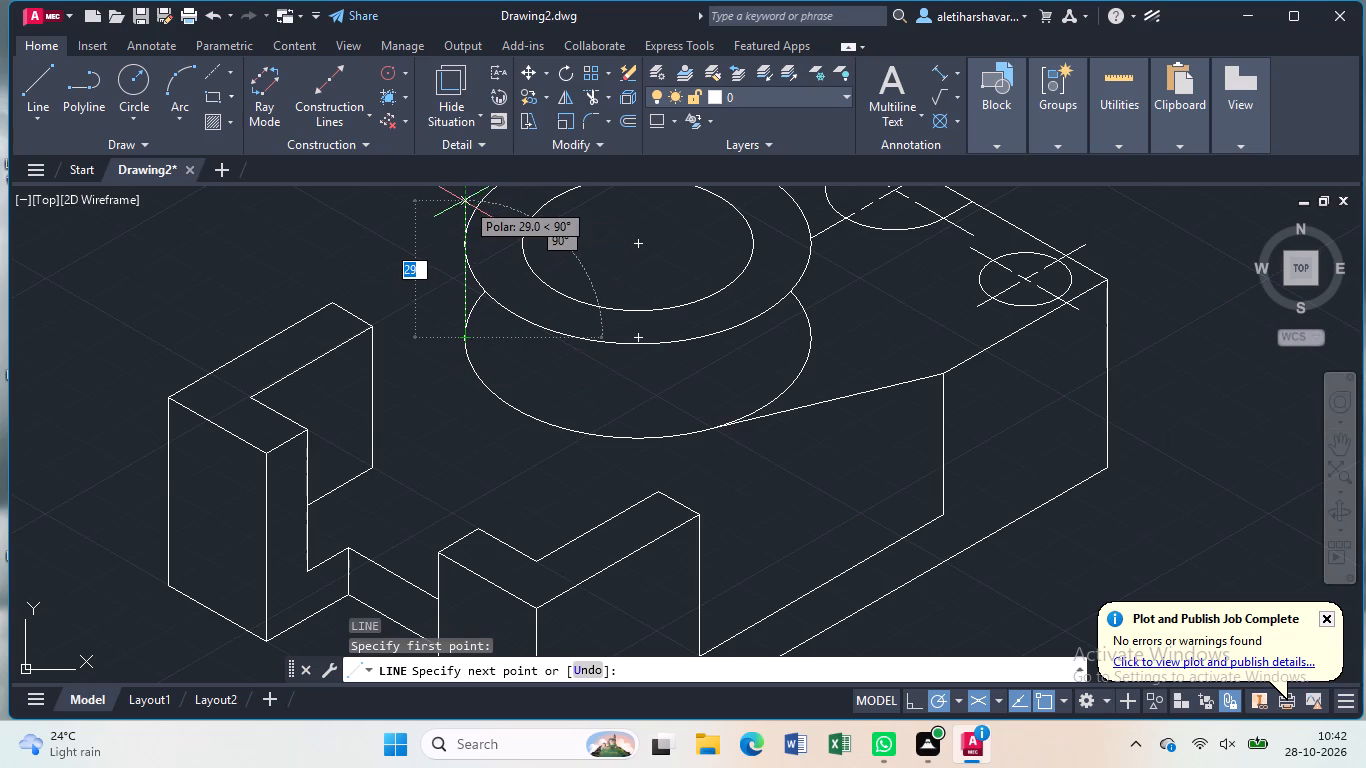
{"action": "left_click", "coordinate": [456, 211]}
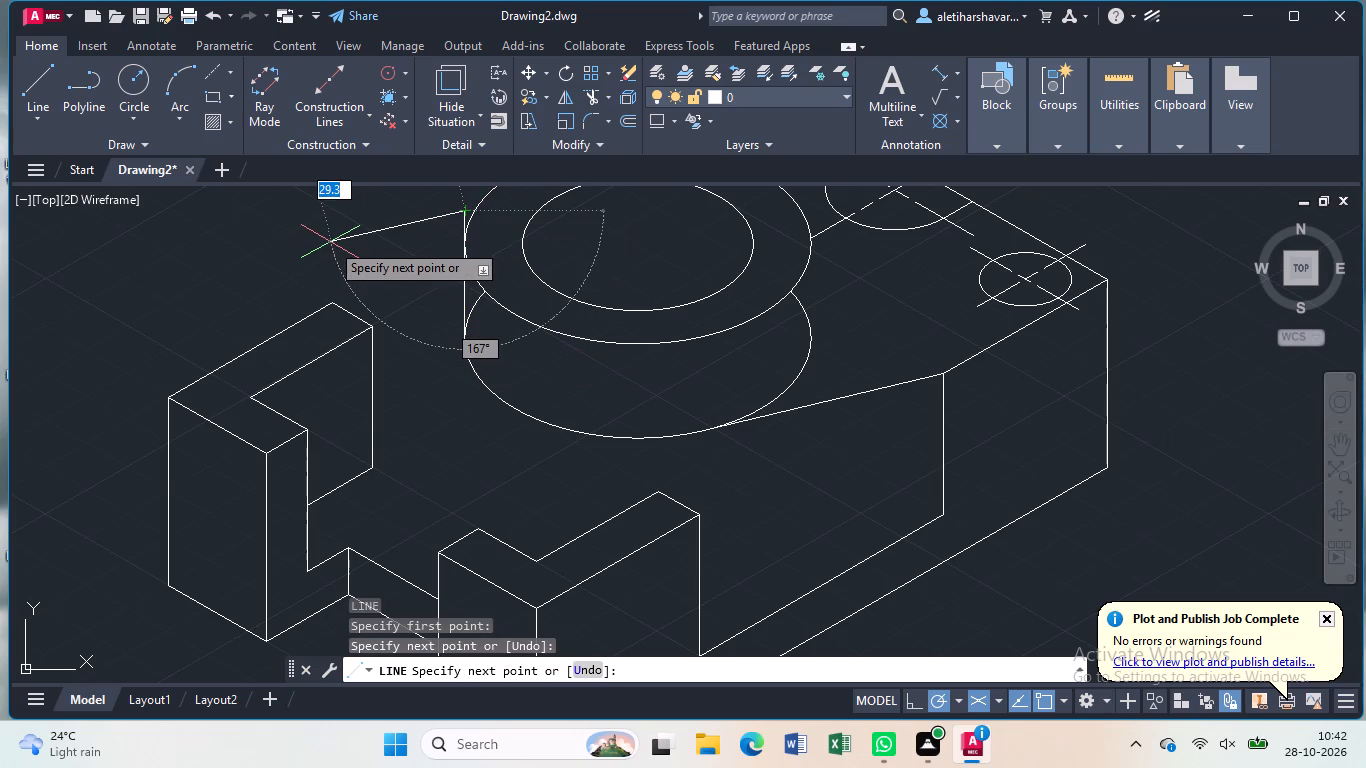
{"action": "key", "text": "Escape"}
Trim the lower isocircle's leftover arc inside the boss's left side line and that line's overshoot above the upper isocircle.
{"action": "key", "text": "t"}
{"action": "key", "text": "r"}
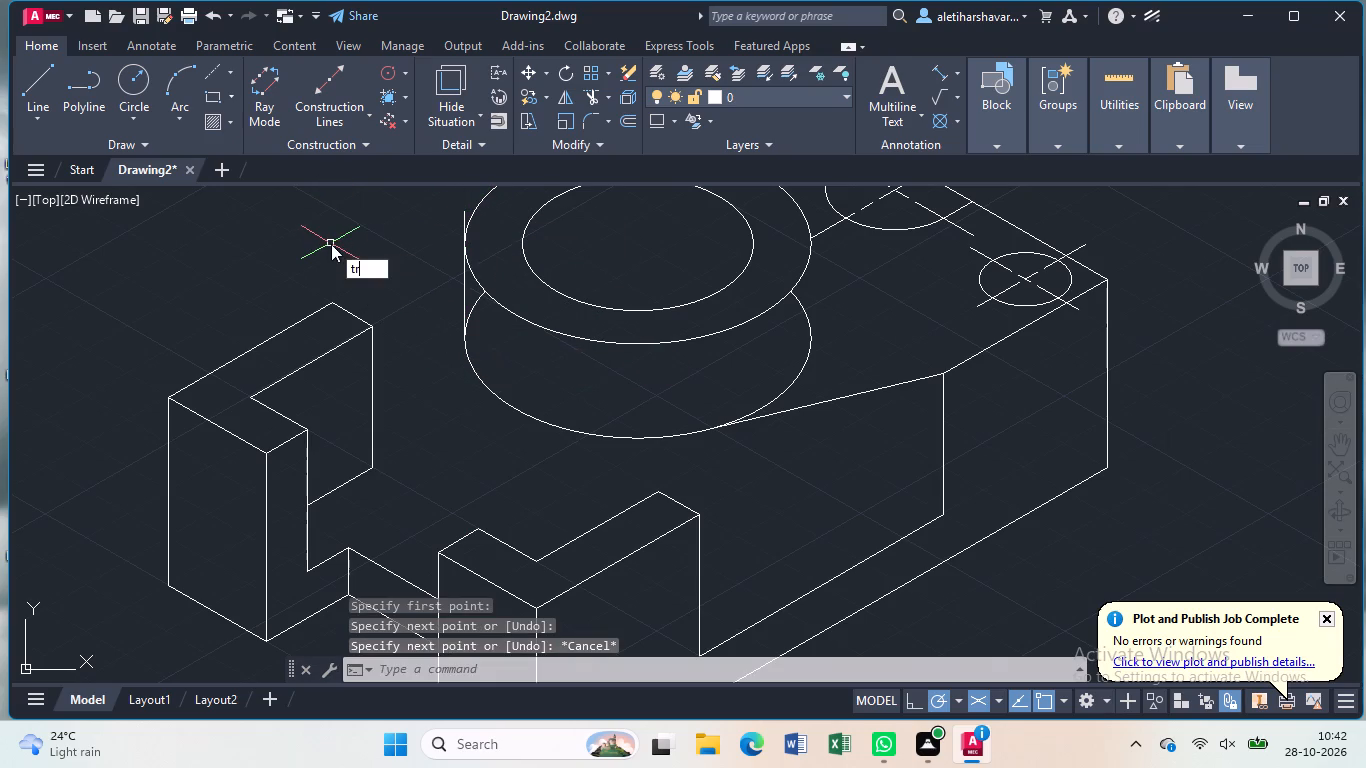
{"action": "key", "text": "Return"}
{"action": "left_click", "coordinate": [472, 309]}
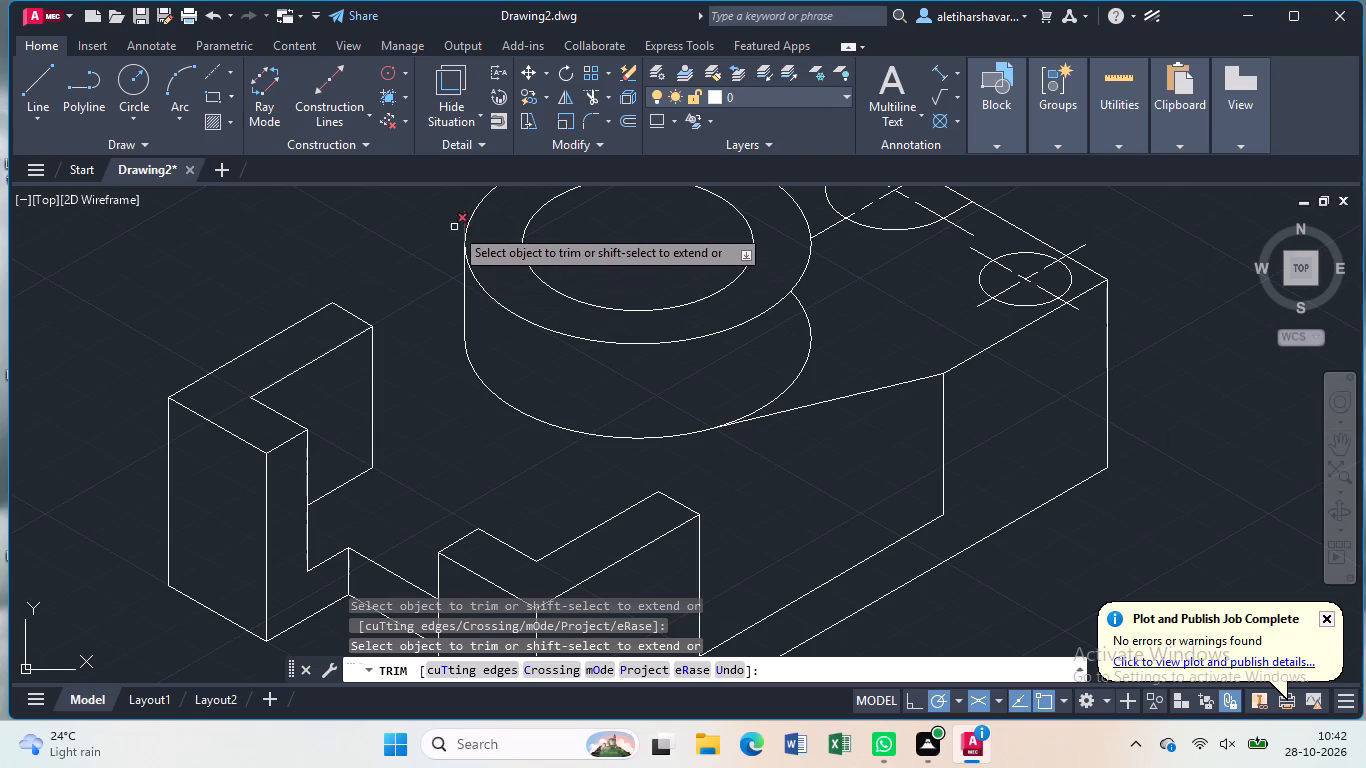
{"action": "left_click", "coordinate": [467, 215]}
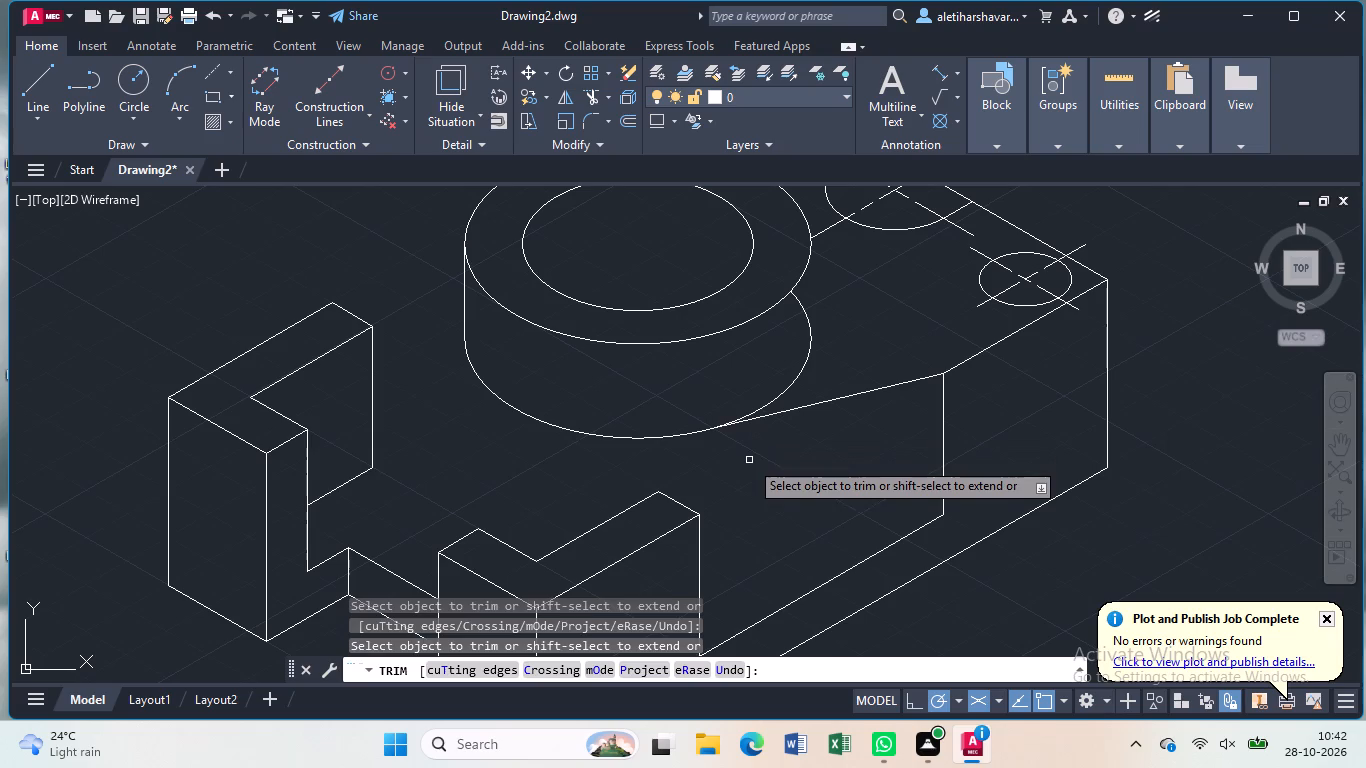
{"action": "key", "text": "Escape"}
Draw a vertical line from the lower isocircle's right quadrant up past the upper 30 mm radius isocircle.
{"action": "key", "text": "l"}
{"action": "key", "text": "Return"}
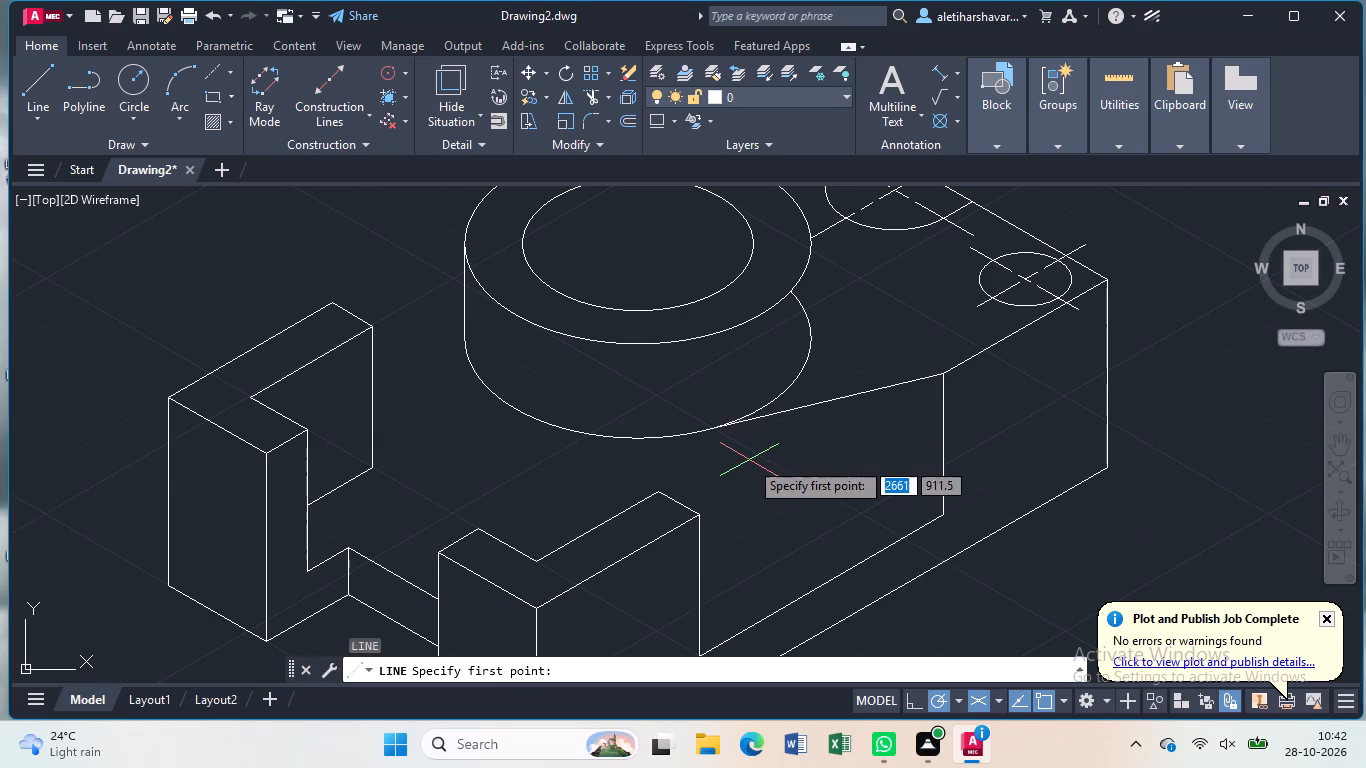
{"action": "left_click", "coordinate": [812, 342]}
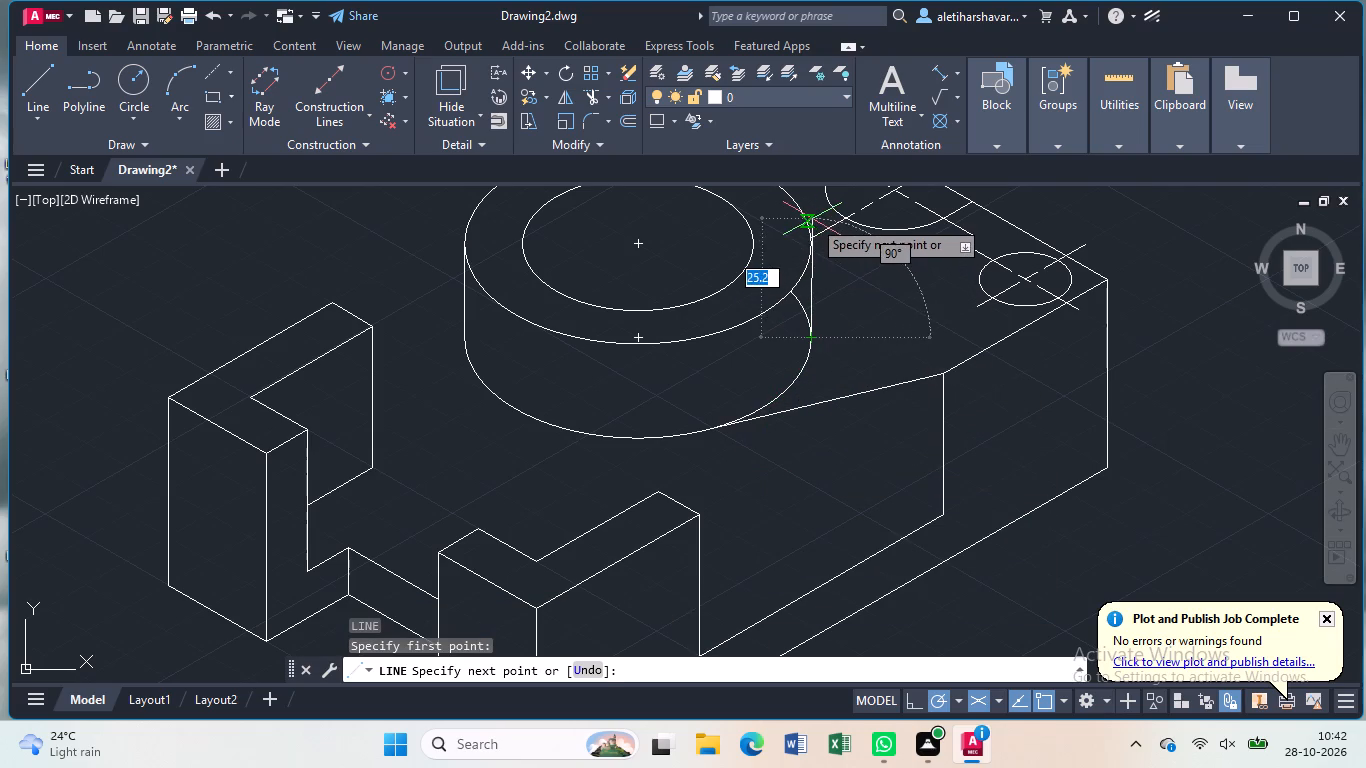
{"action": "left_click", "coordinate": [815, 207]}
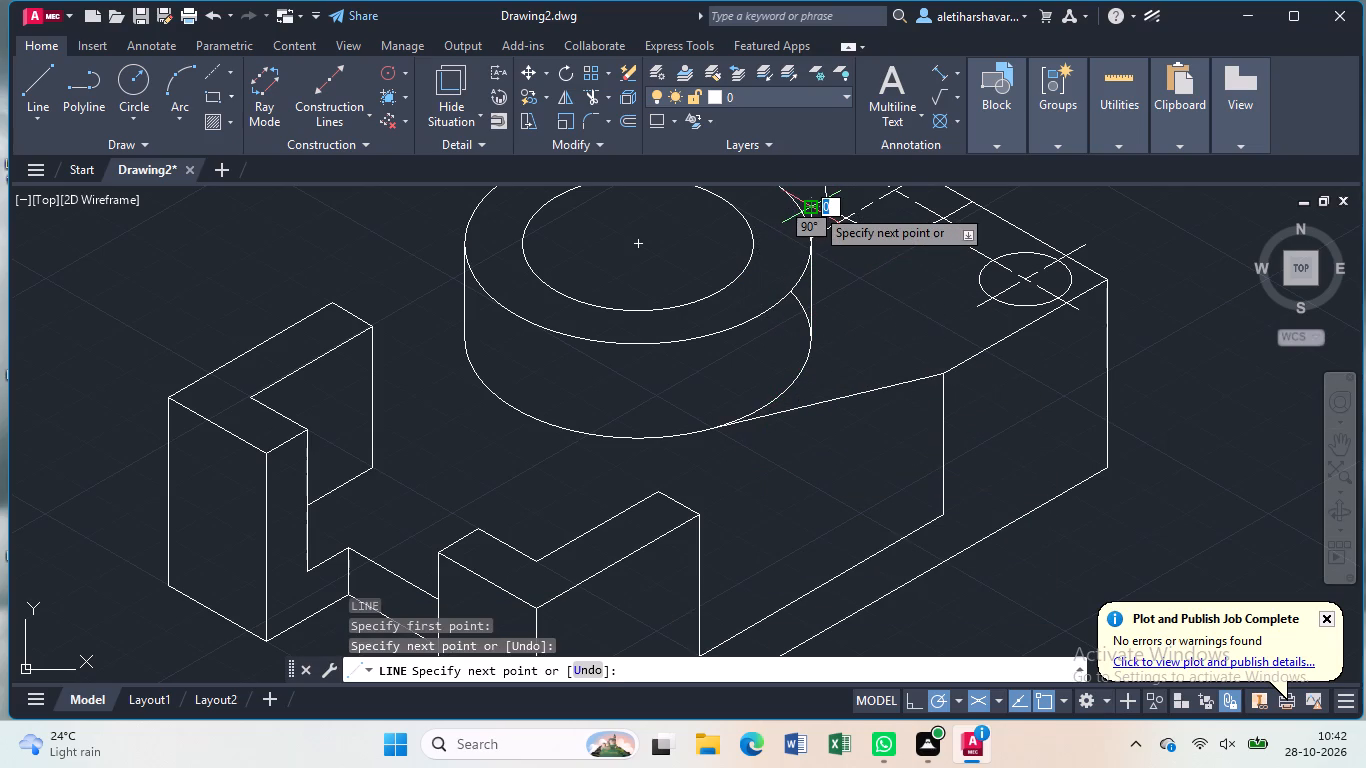
{"action": "key", "text": "Escape"}
{"action": "key", "text": "Escape"}
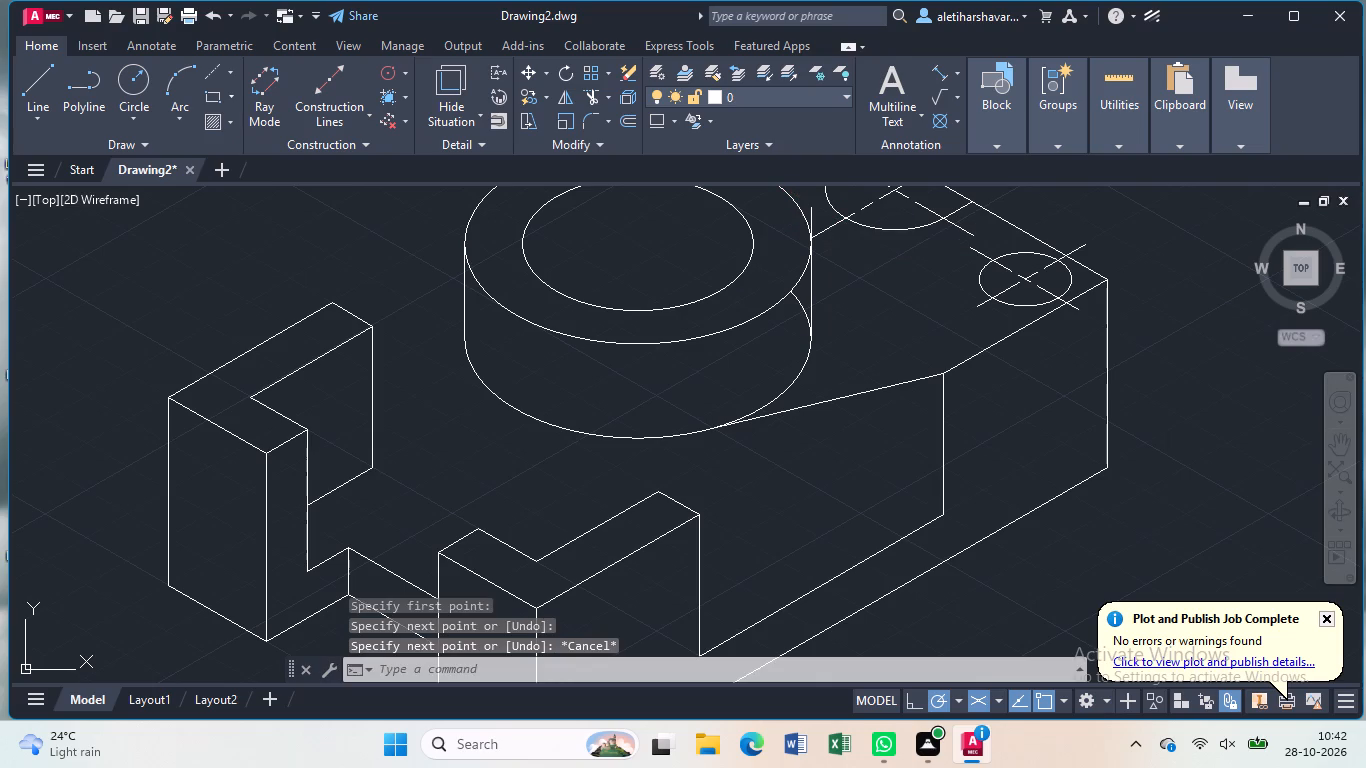
Trim the right side line's overshoot above the upper isocircle and the lower isocircle's leftover arc inside that line.
{"action": "scroll", "coordinate": [815, 207], "scroll_direction": "up", "scroll_amount": 1}
{"action": "type", "text": "tr"}
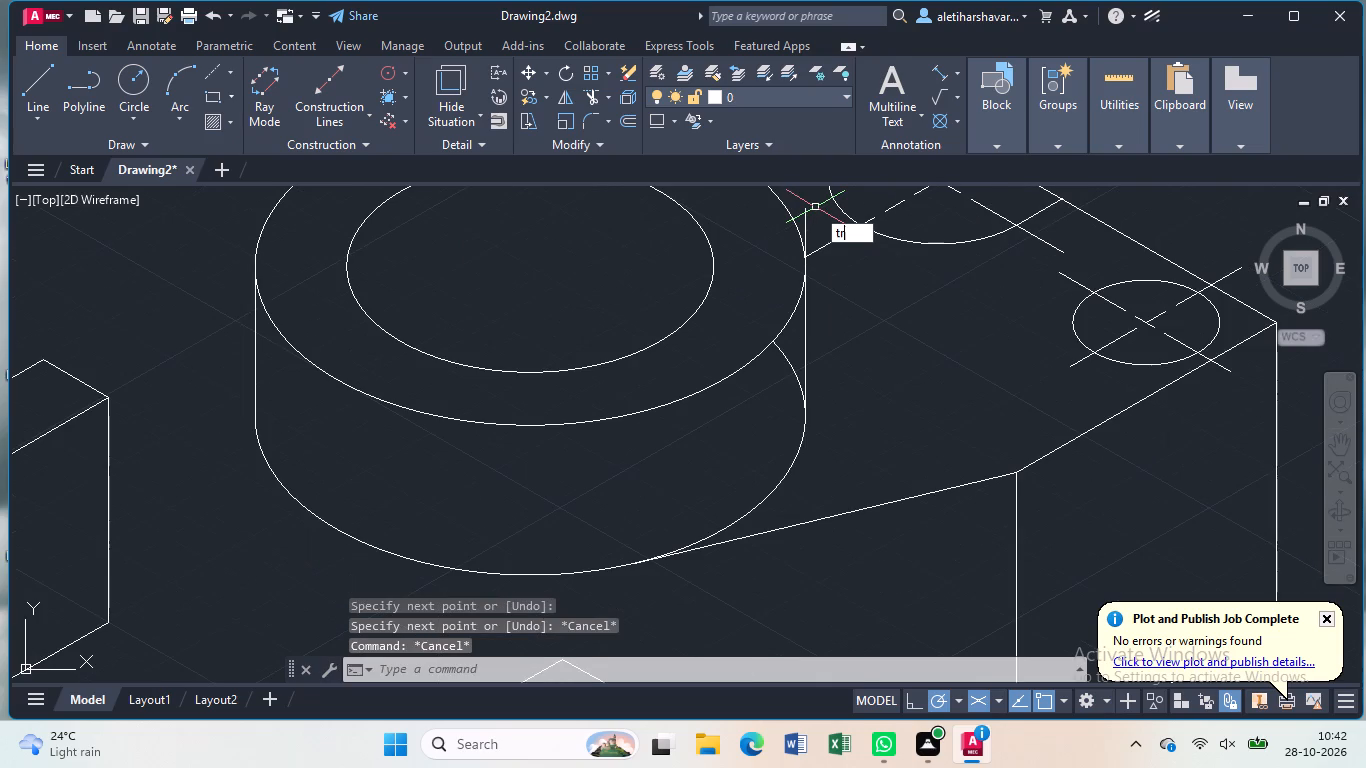
{"action": "key", "text": "Return"}
{"action": "left_click", "coordinate": [807, 212]}
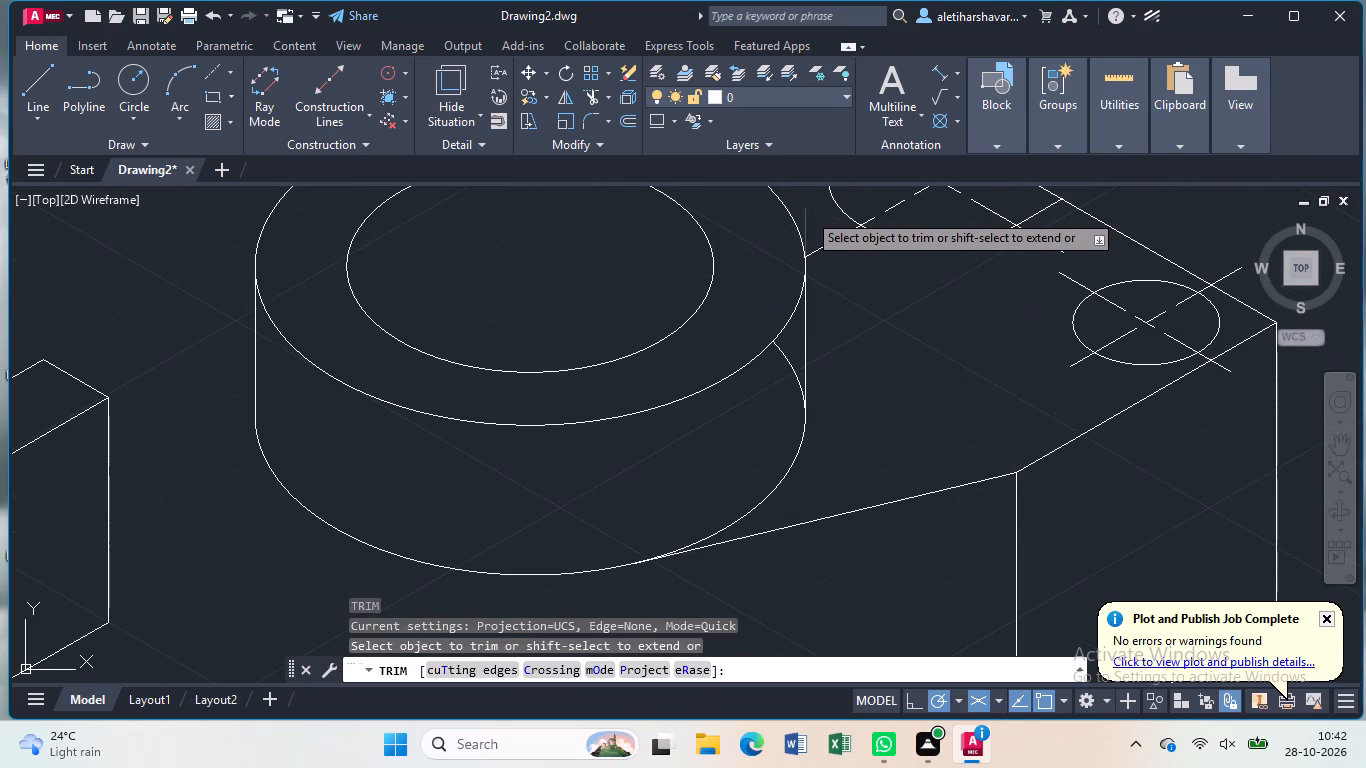
{"action": "left_click", "coordinate": [783, 350]}
{"action": "key", "text": "Escape"}
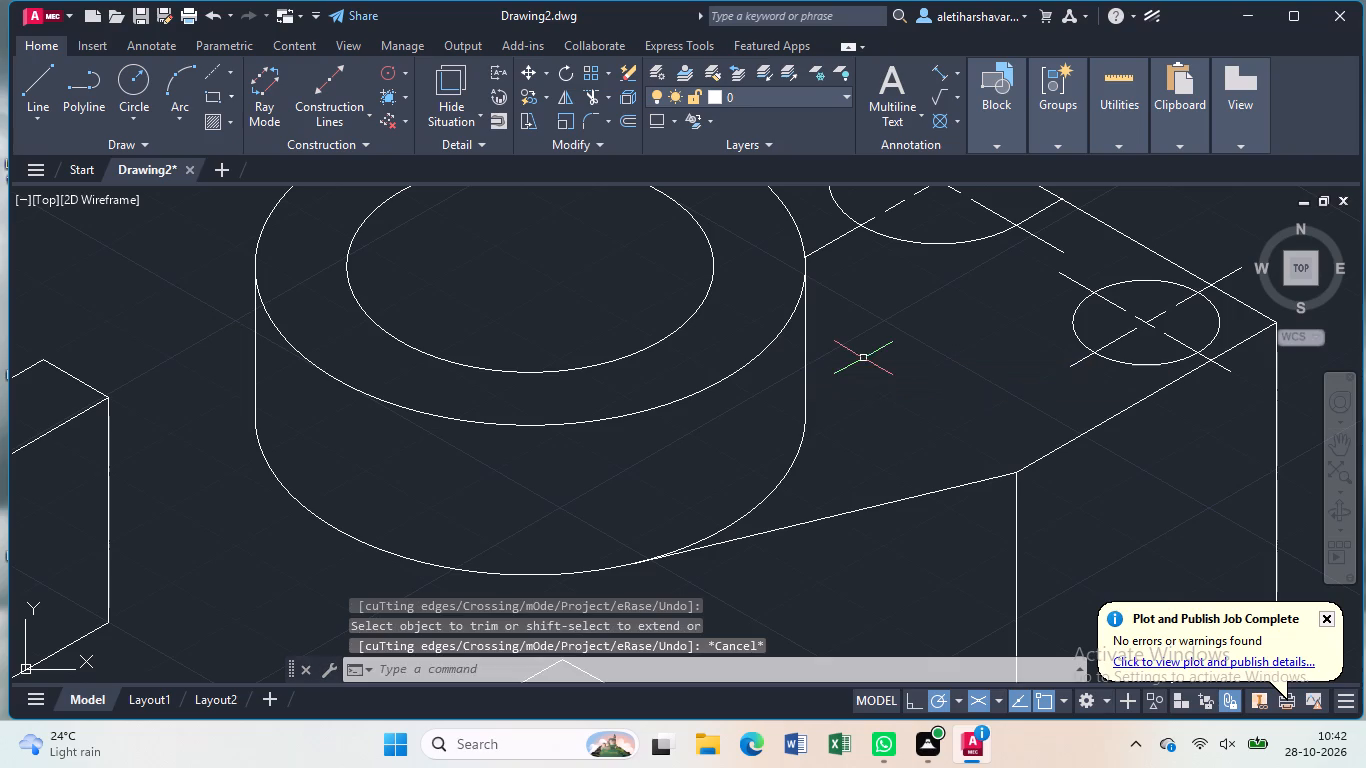
Draw a short slanted cutting line across the notch arc's centre line, just outside the boss's upper edge.
{"action": "scroll", "coordinate": [863, 358], "scroll_direction": "down", "scroll_amount": 1}
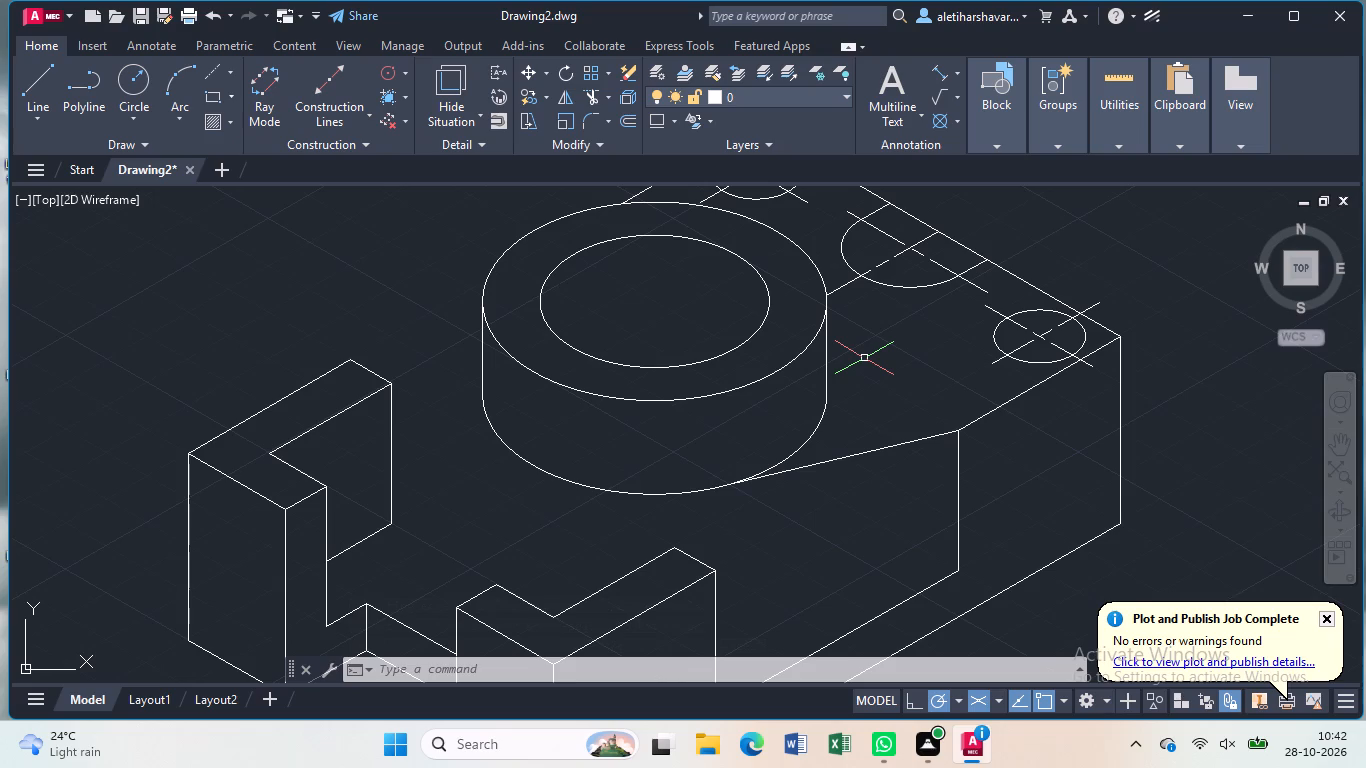
{"action": "scroll", "coordinate": [850, 327], "scroll_direction": "up", "scroll_amount": 1}
{"action": "key", "text": "l"}
{"action": "key", "text": "Return"}
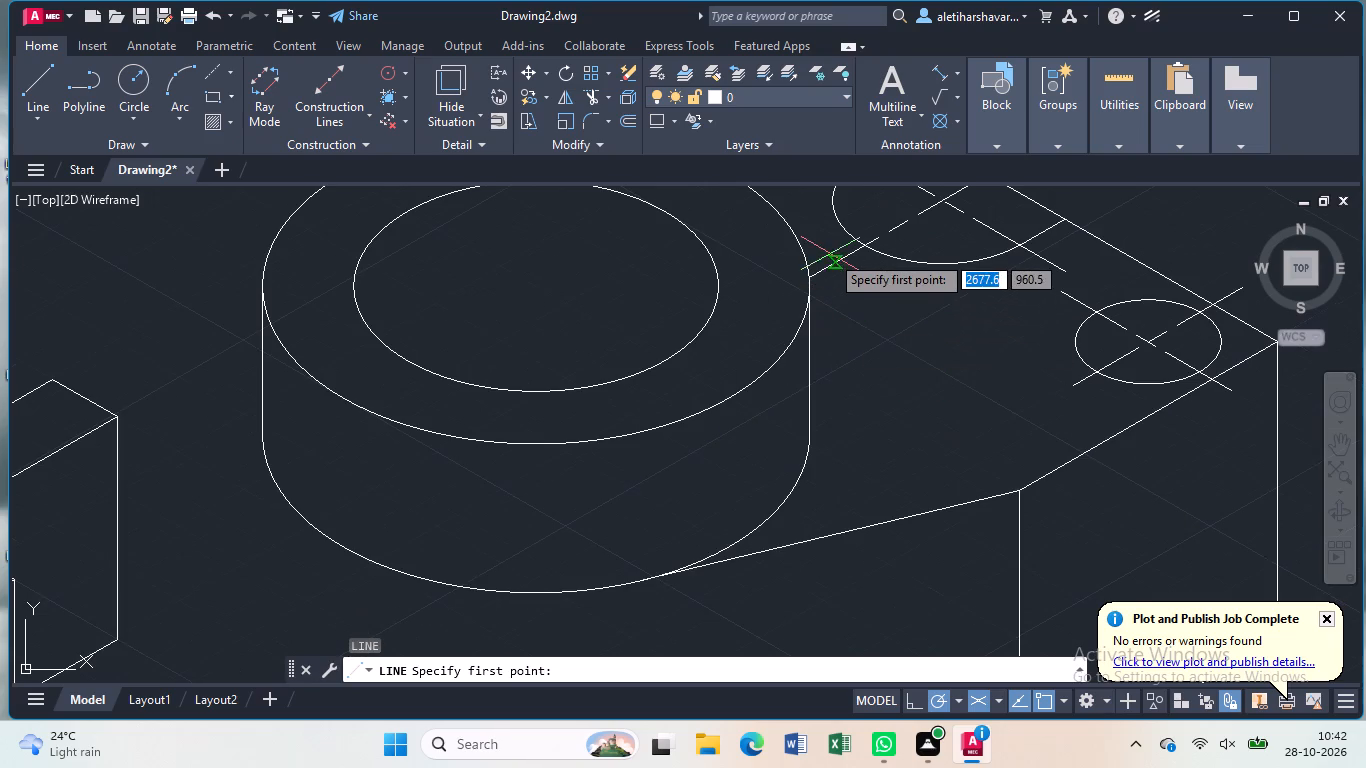
{"action": "left_click", "coordinate": [825, 246]}
{"action": "left_click", "coordinate": [854, 287]}
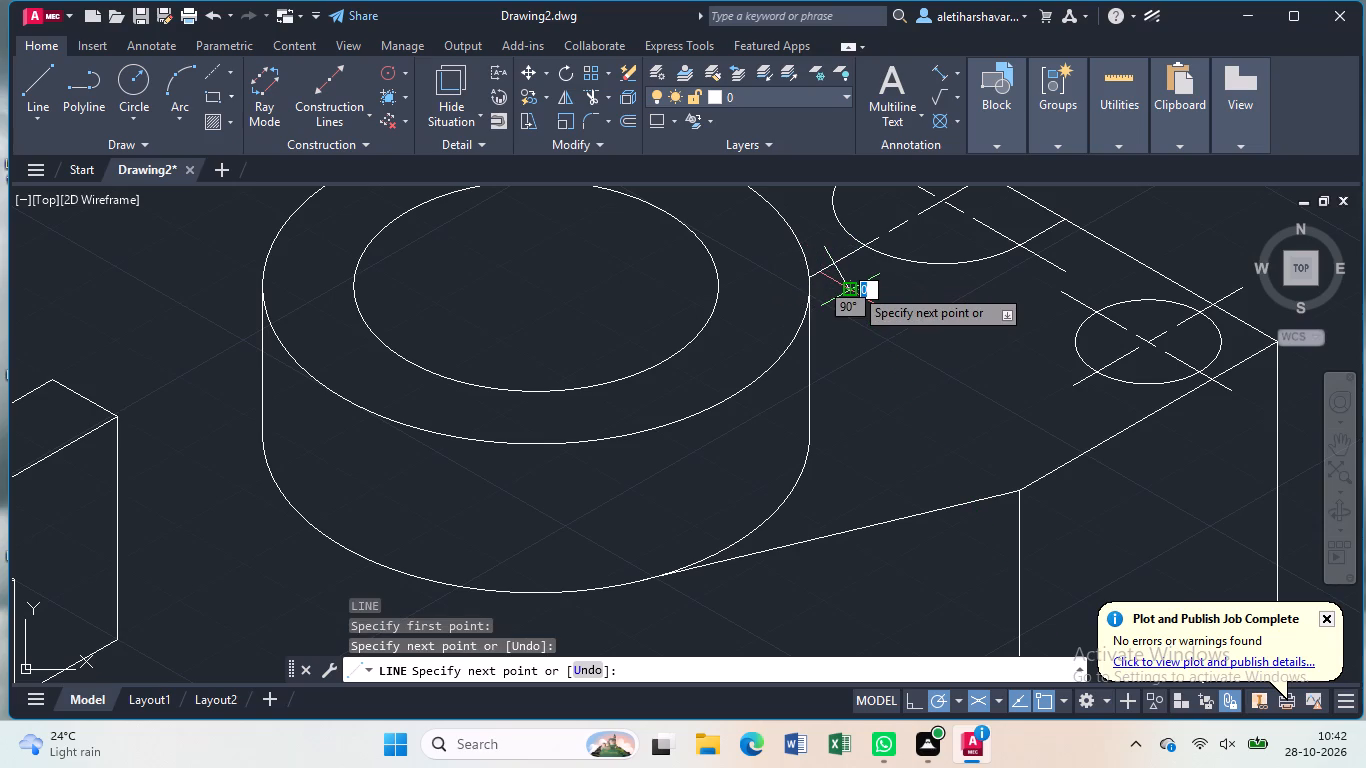
{"action": "key", "text": "Escape"}
{"action": "key", "text": "ctrl+alt+shift+super+space"}
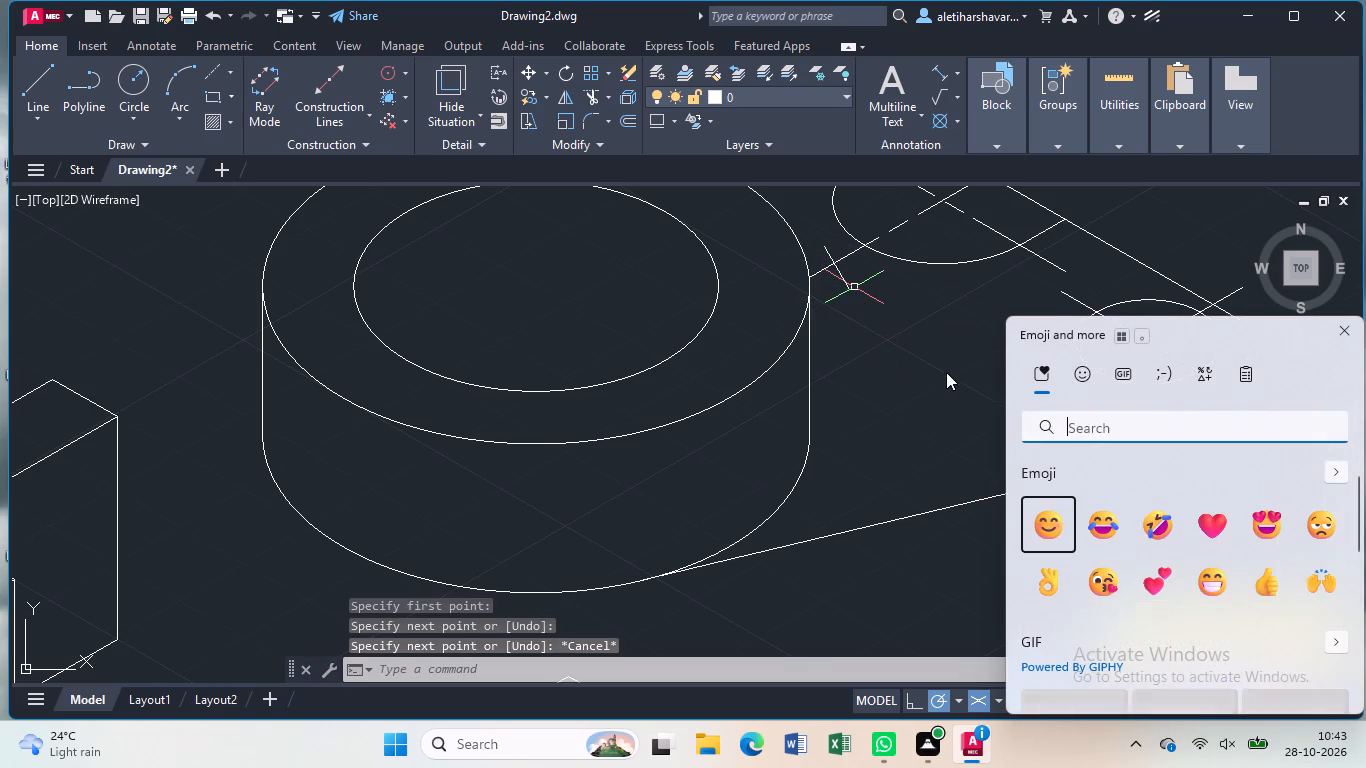
{"action": "left_click", "coordinate": [946, 372]}
Trim the notch centre line's piece between the boss and the short cutting line, and remove the cutting line's remnants.
{"action": "type", "text": "tr"}
{"action": "key", "text": "Return"}
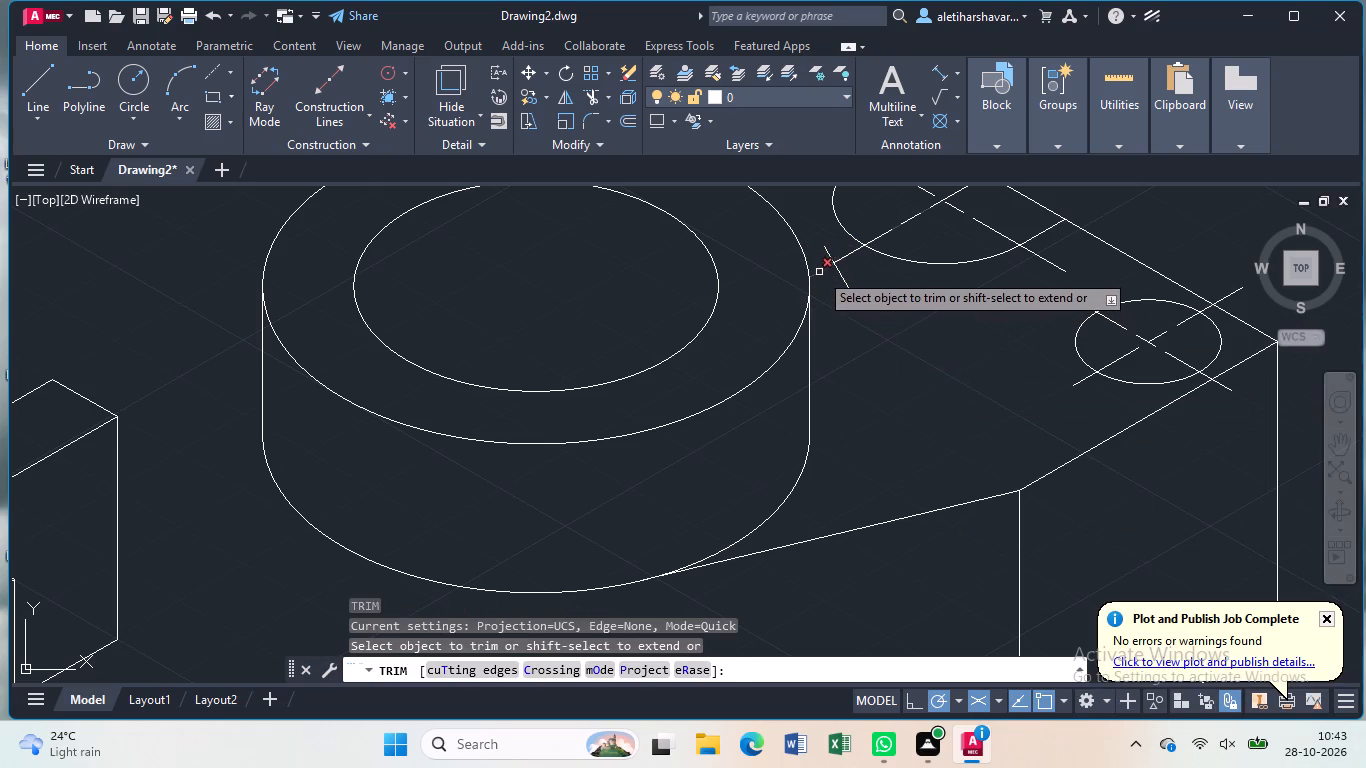
{"action": "left_click", "coordinate": [819, 268]}
{"action": "left_click", "coordinate": [823, 249]}
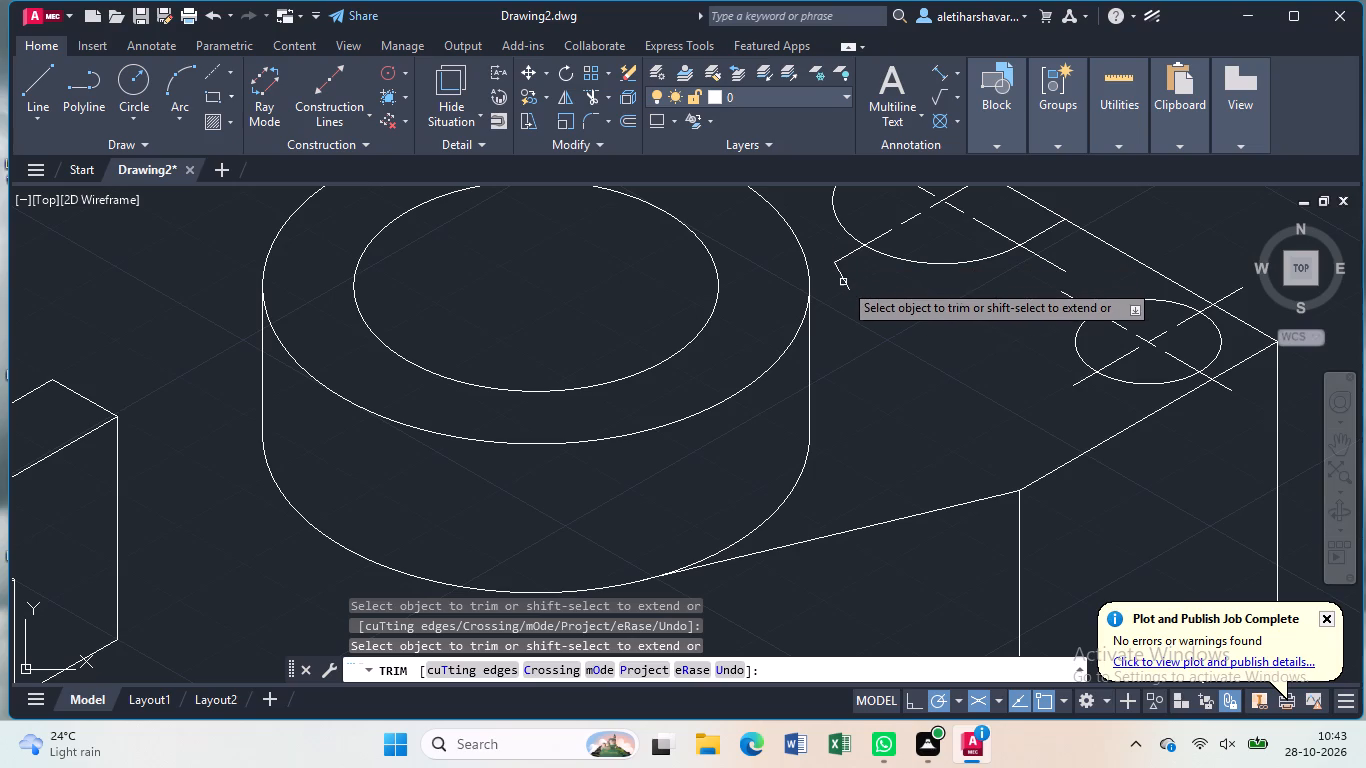
{"action": "left_click", "coordinate": [847, 282]}
{"action": "key", "text": "Escape"}
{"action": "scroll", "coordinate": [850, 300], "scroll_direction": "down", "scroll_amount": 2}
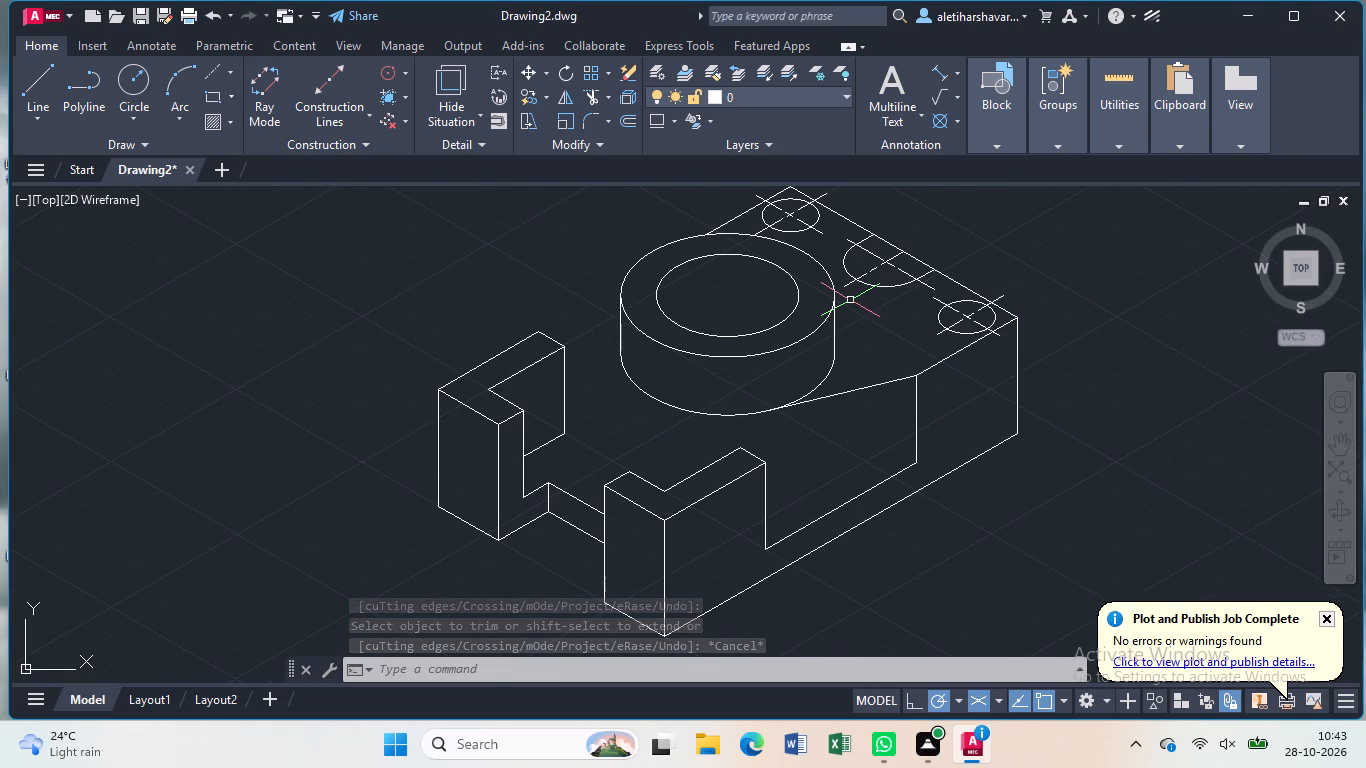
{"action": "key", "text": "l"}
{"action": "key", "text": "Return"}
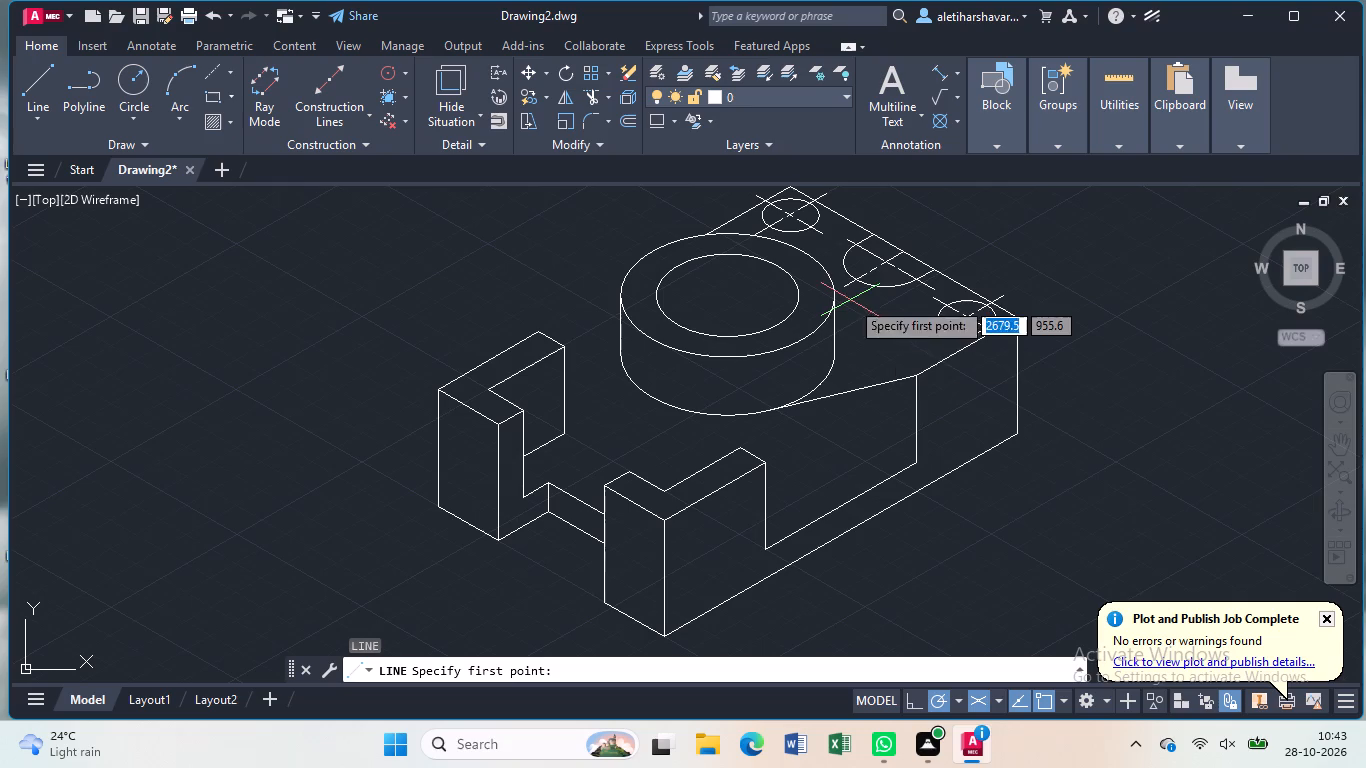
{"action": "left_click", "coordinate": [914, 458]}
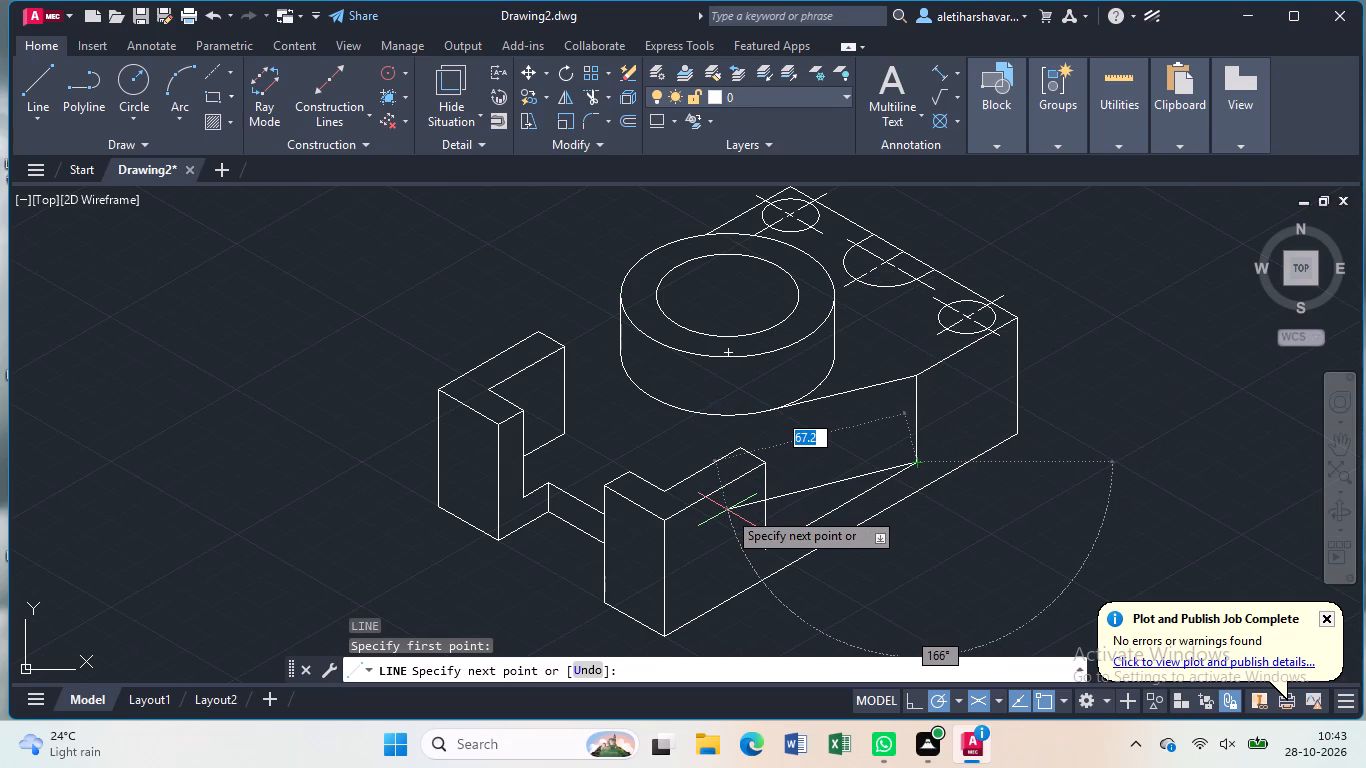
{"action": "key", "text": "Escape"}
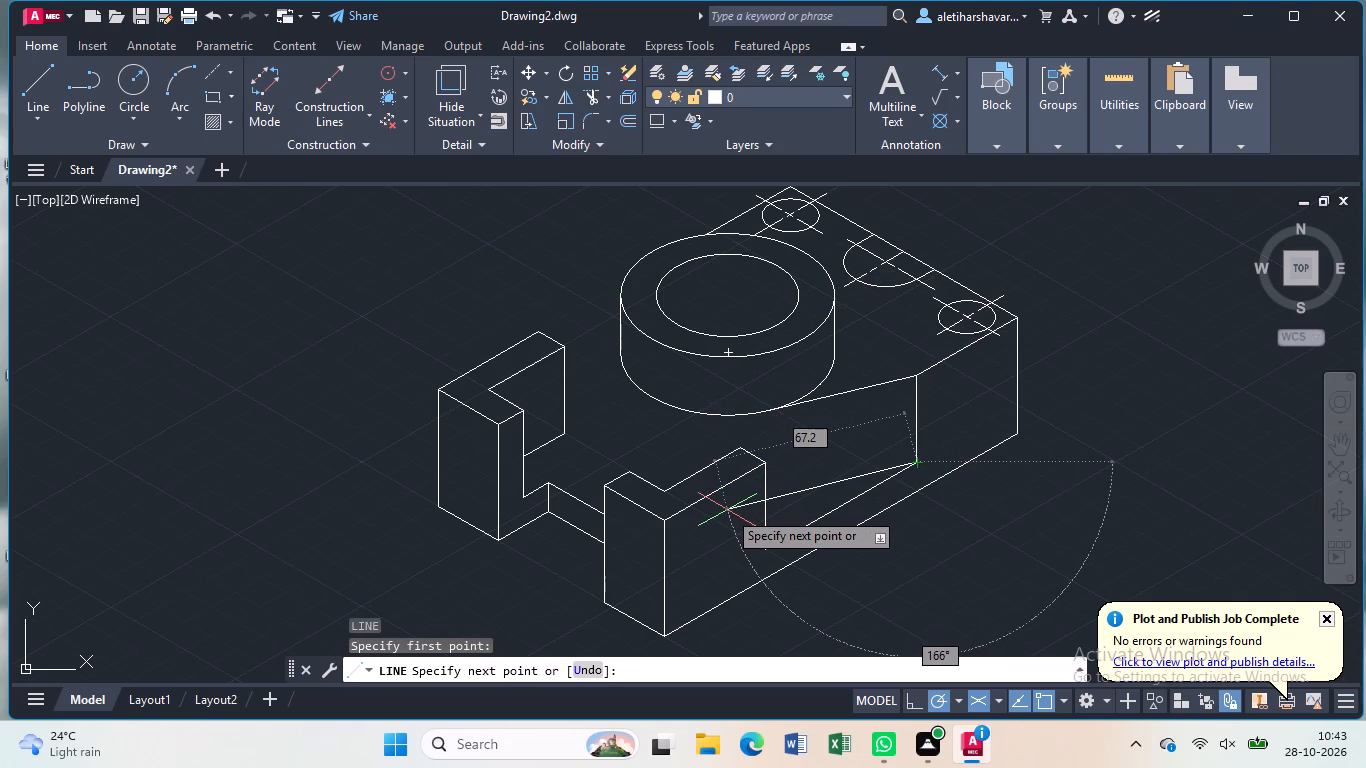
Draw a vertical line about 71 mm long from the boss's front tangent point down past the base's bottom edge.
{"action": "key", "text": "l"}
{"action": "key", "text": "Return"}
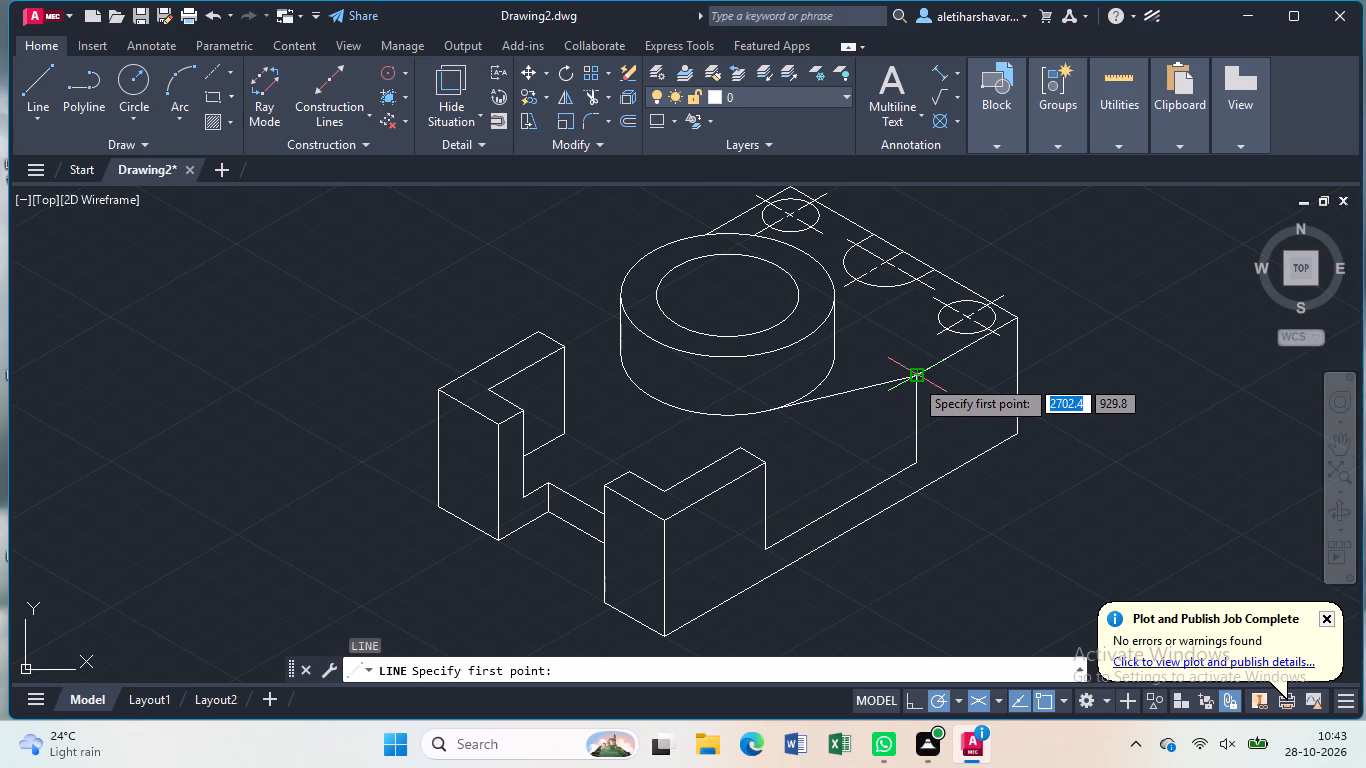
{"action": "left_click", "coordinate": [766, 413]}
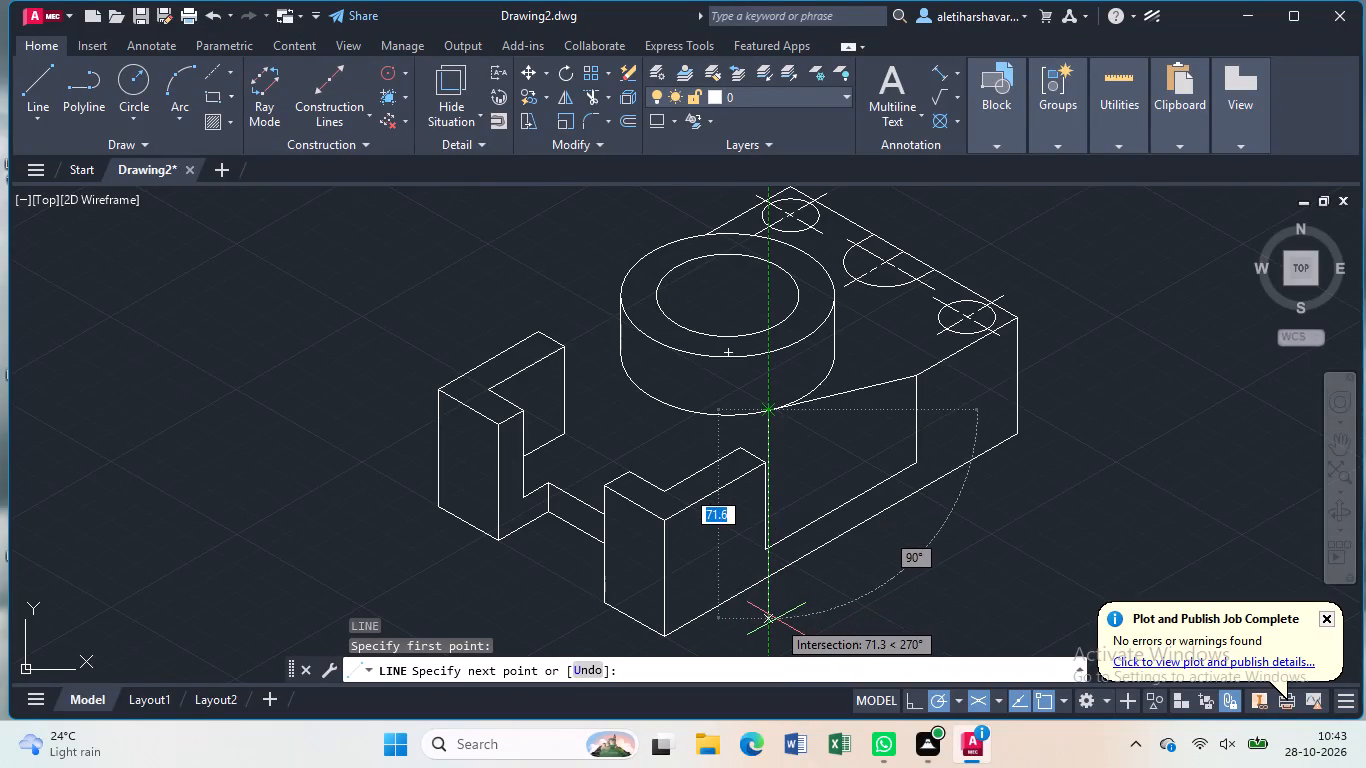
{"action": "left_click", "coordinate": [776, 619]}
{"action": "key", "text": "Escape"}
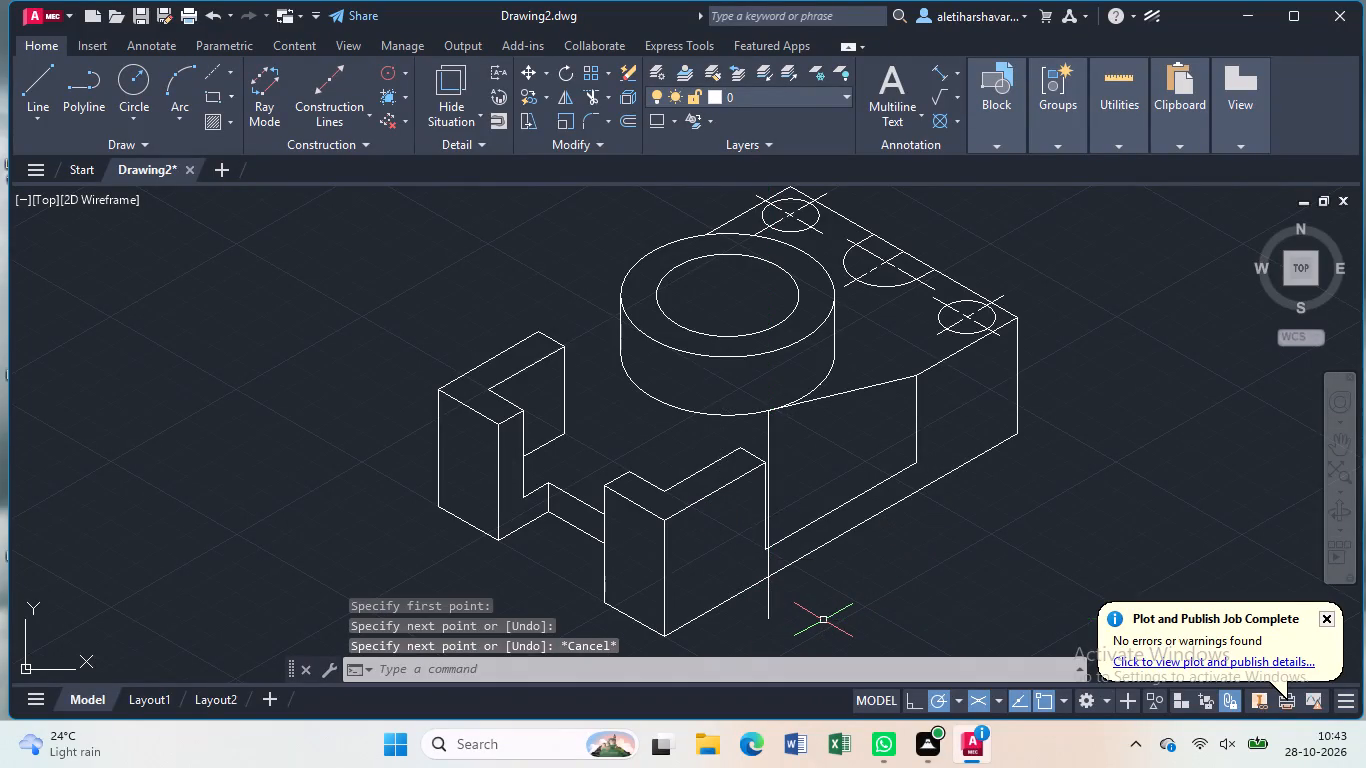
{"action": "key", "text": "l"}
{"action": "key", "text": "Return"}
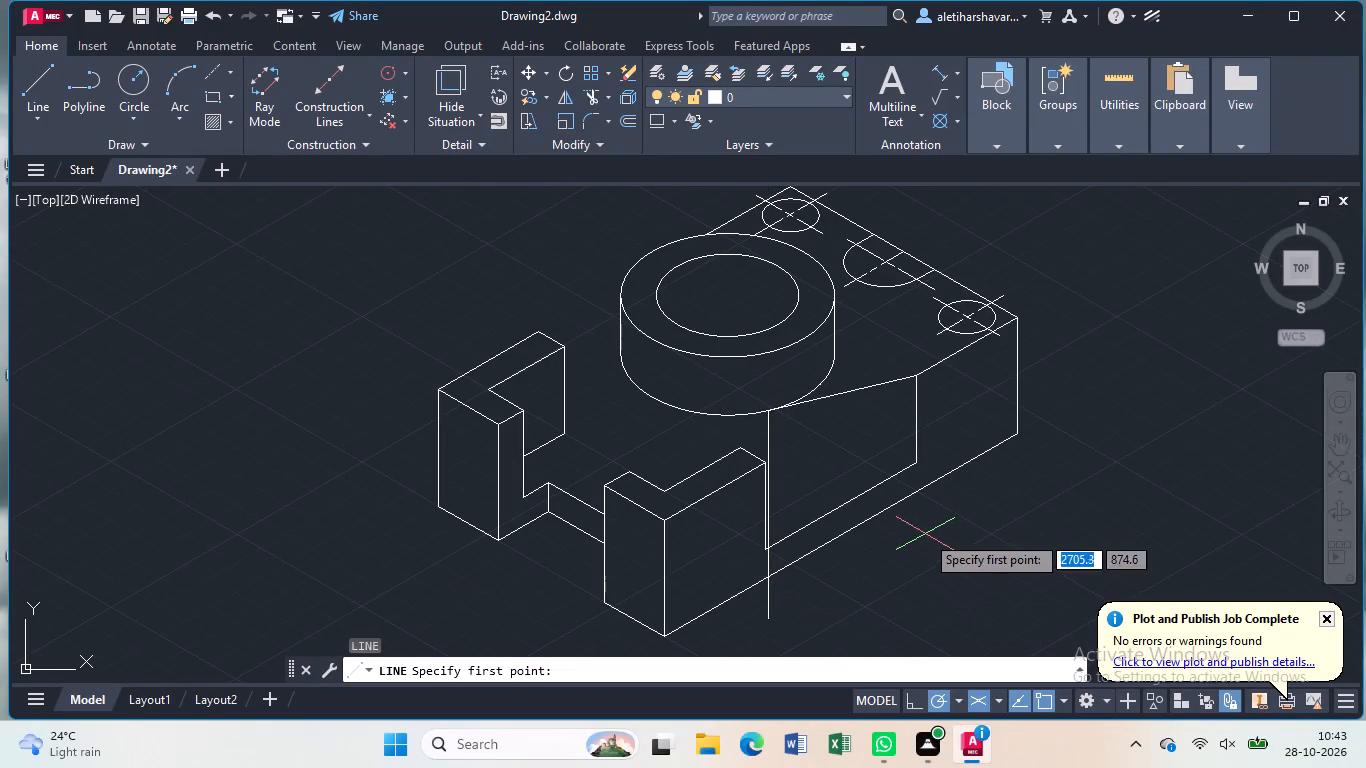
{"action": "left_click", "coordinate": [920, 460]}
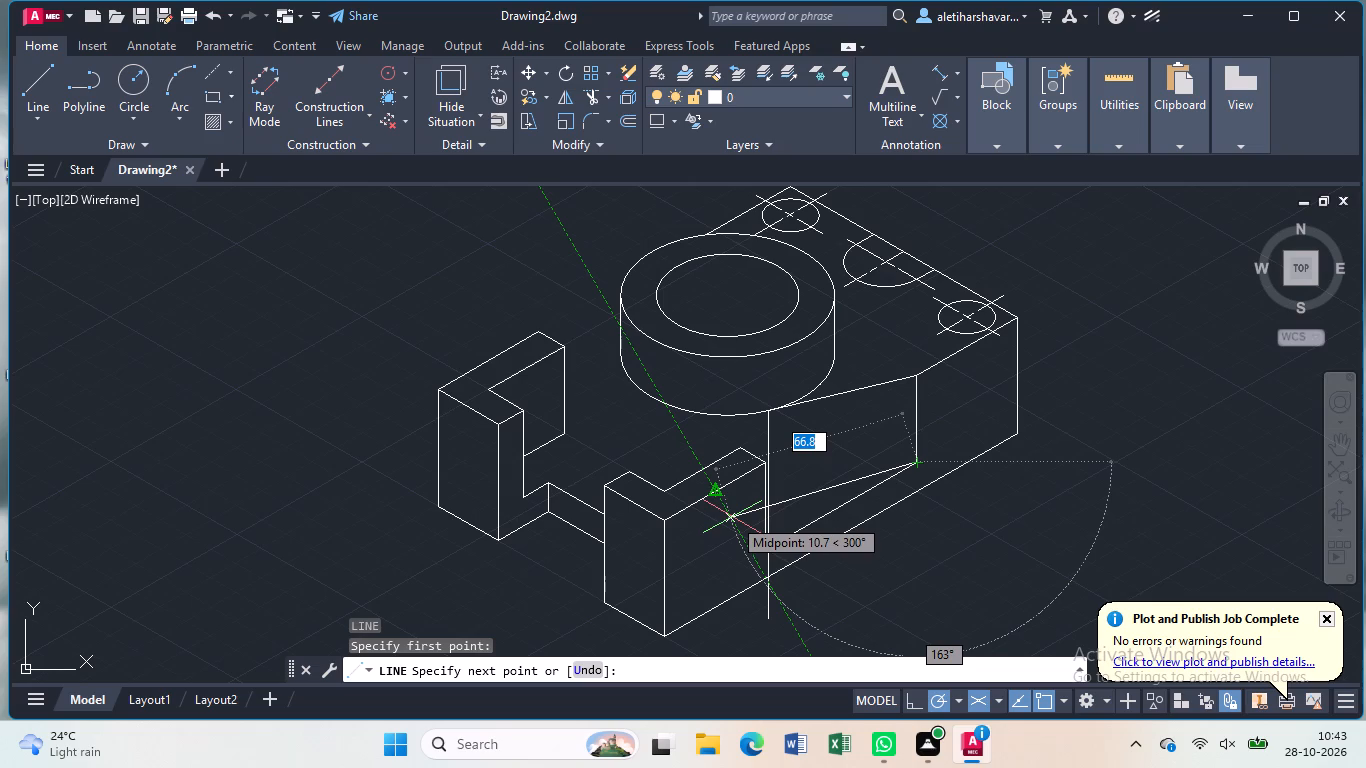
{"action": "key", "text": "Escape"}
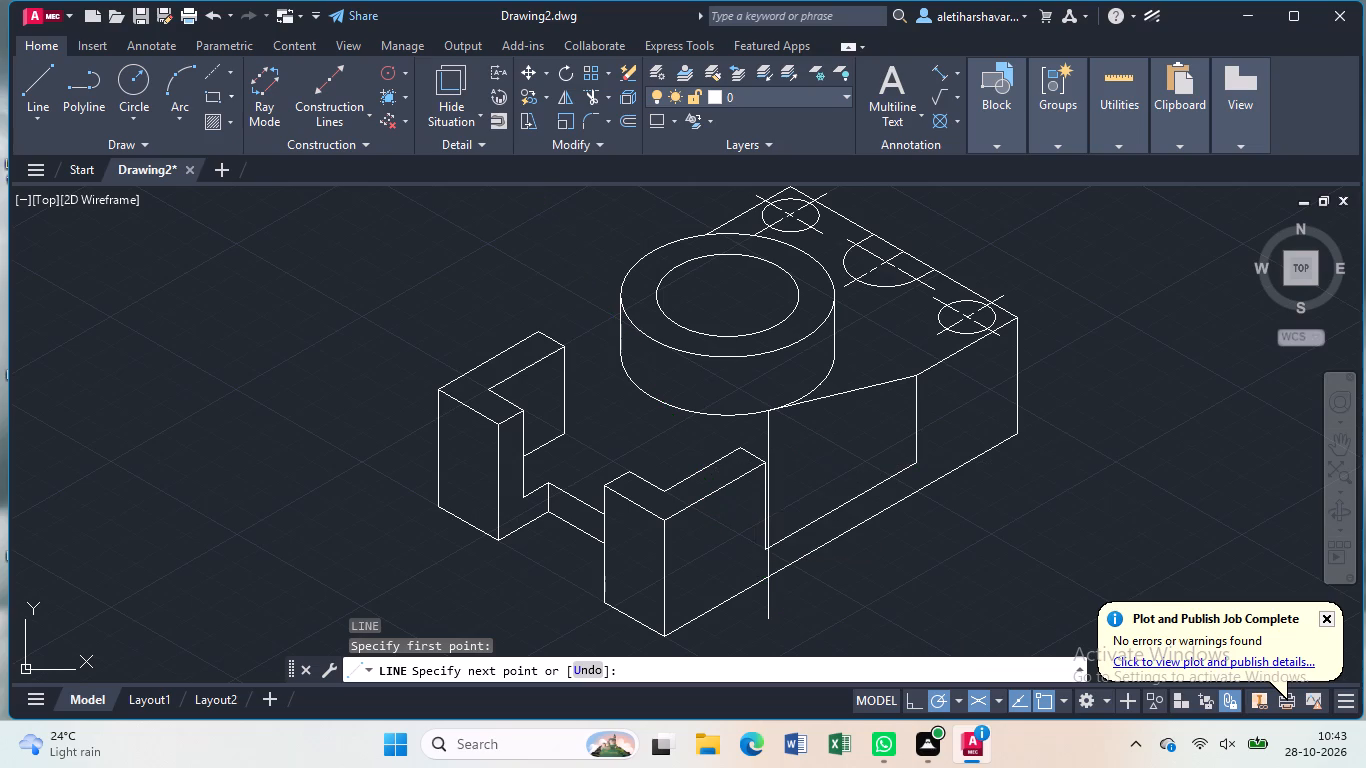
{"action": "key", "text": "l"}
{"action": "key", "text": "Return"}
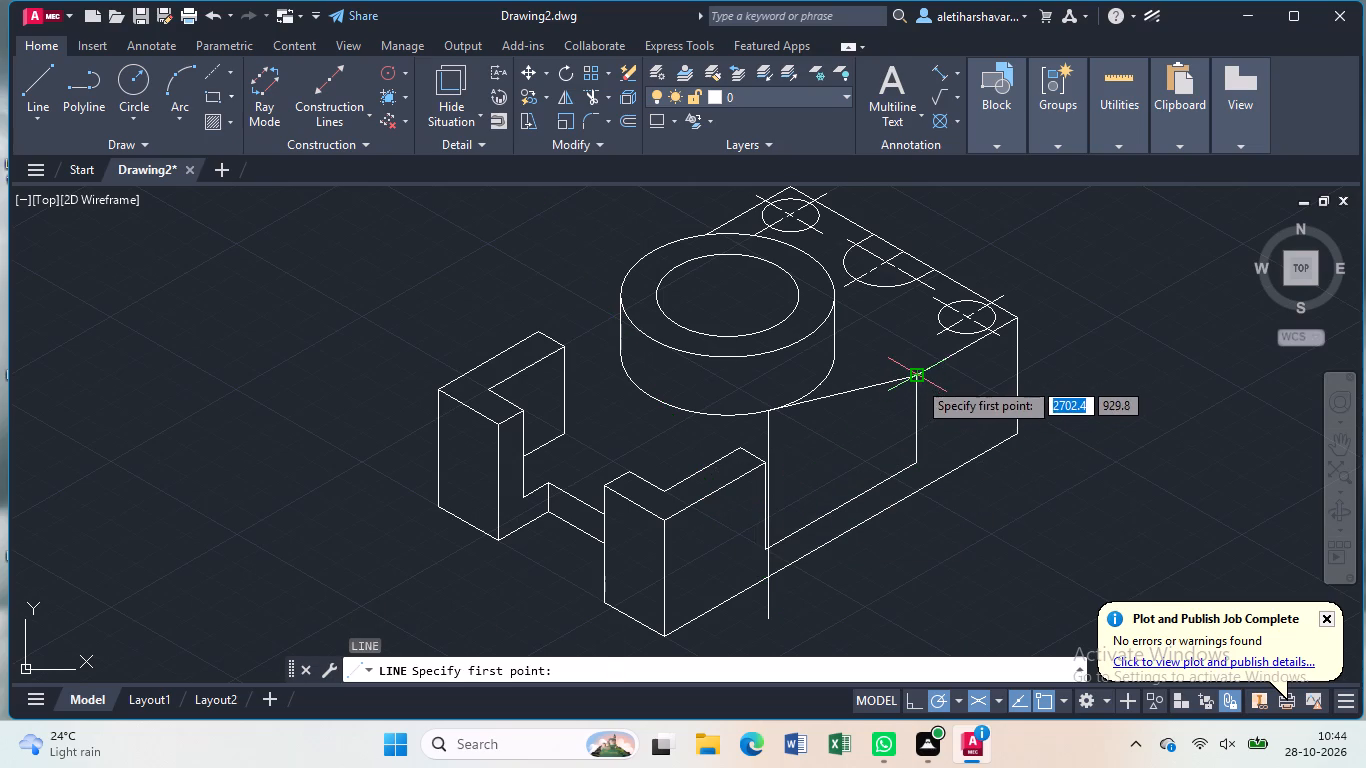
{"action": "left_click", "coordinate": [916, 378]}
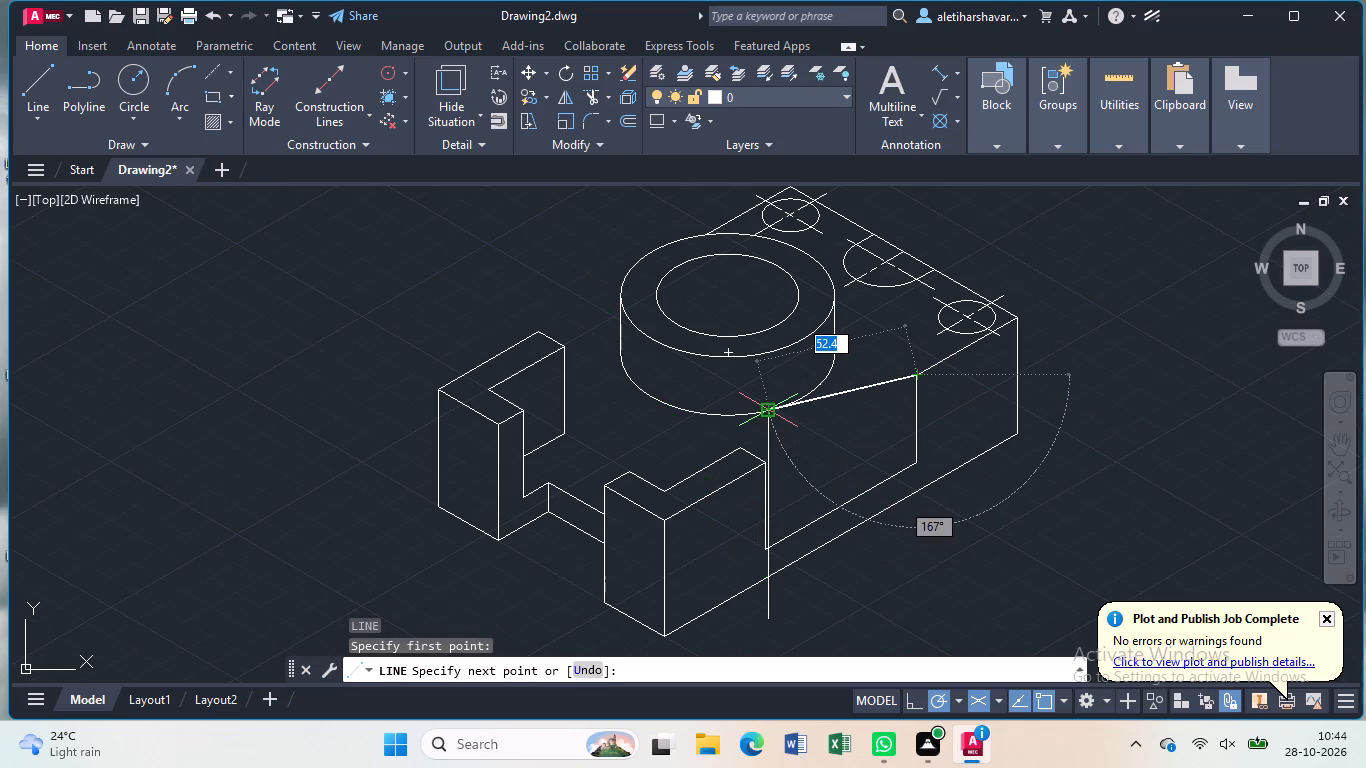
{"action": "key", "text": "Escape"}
Draw a line about 69 mm long from the step's lower corner into the front raised block, parallel to the tangent edge above.
{"action": "key", "text": "l"}
{"action": "key", "text": "Return"}
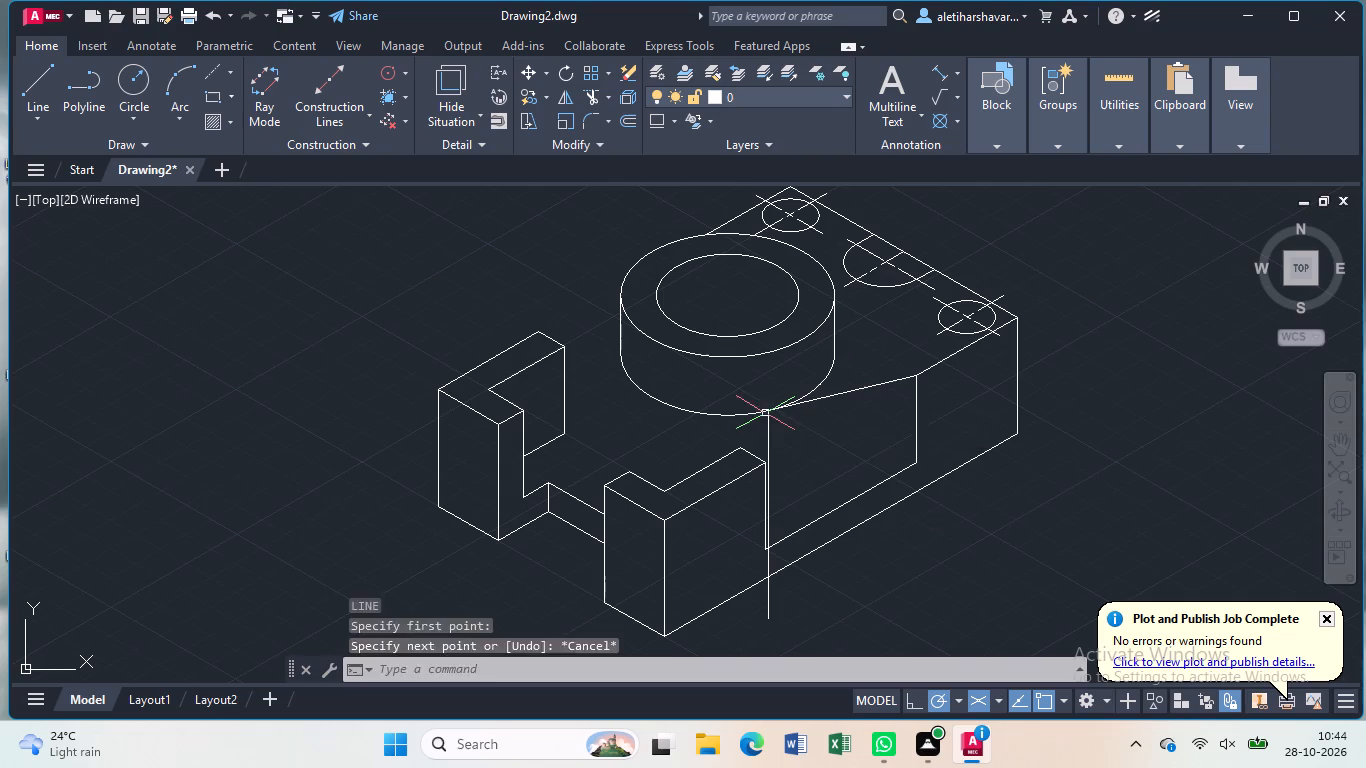
{"action": "left_click", "coordinate": [918, 461]}
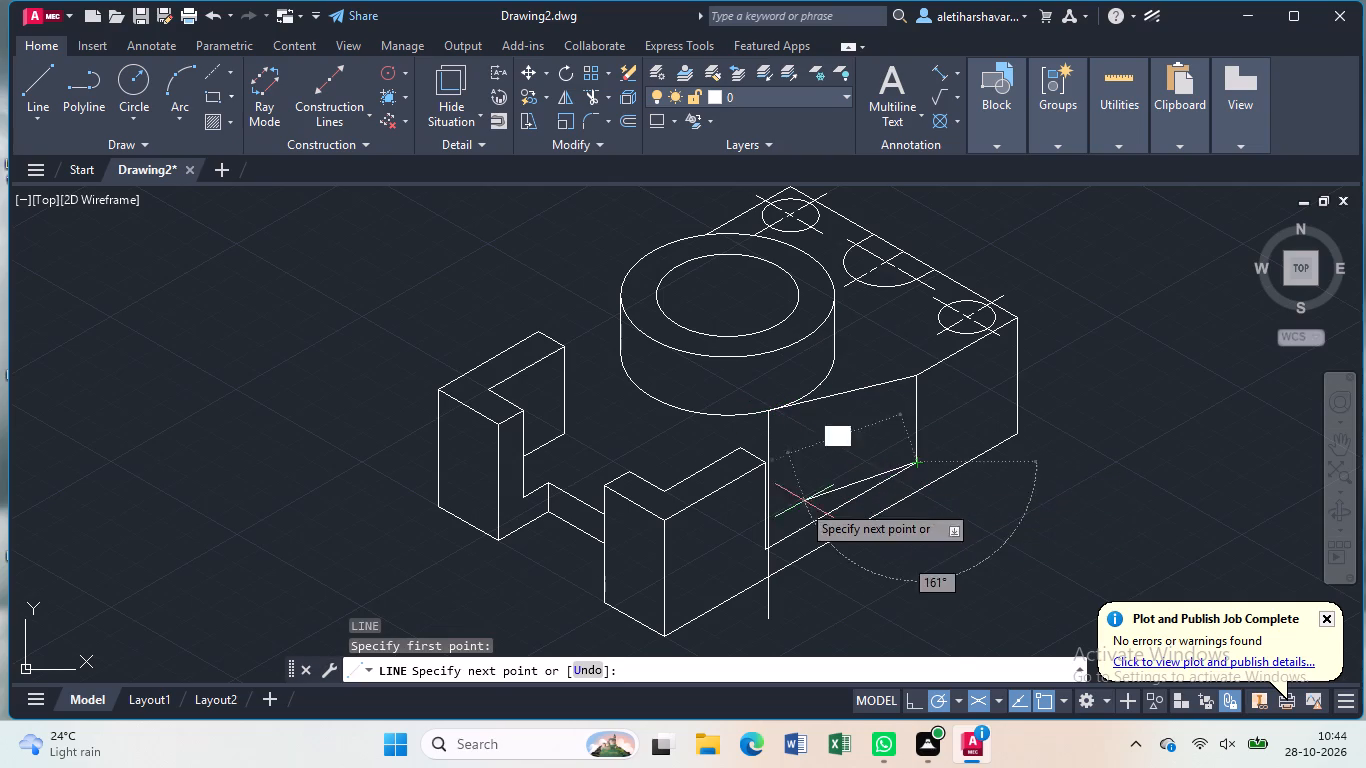
{"action": "left_click", "coordinate": [723, 507]}
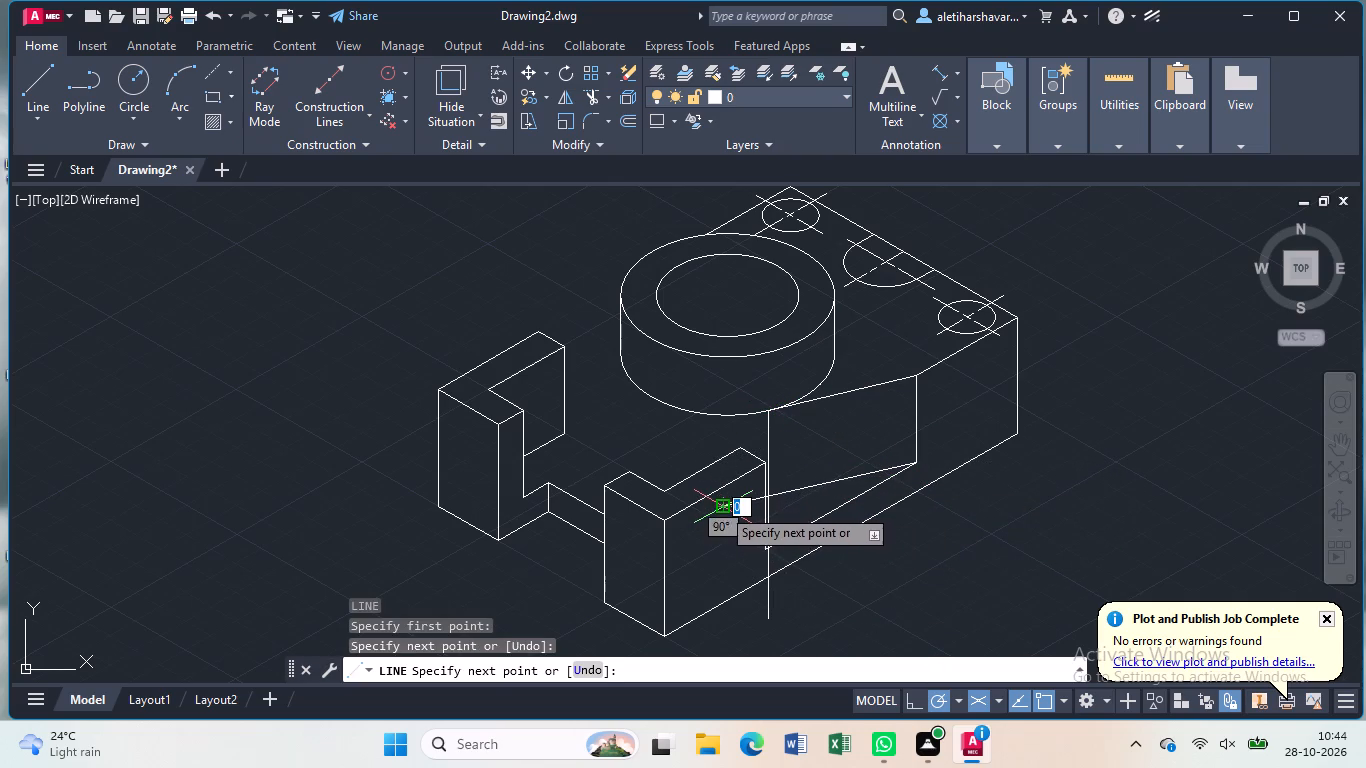
{"action": "key", "text": "Escape"}
Trim the new sloped line inside the front raised block and remove all pieces of the vertical line below the tangent point.
{"action": "type", "text": "tr"}
{"action": "key", "text": "Return"}
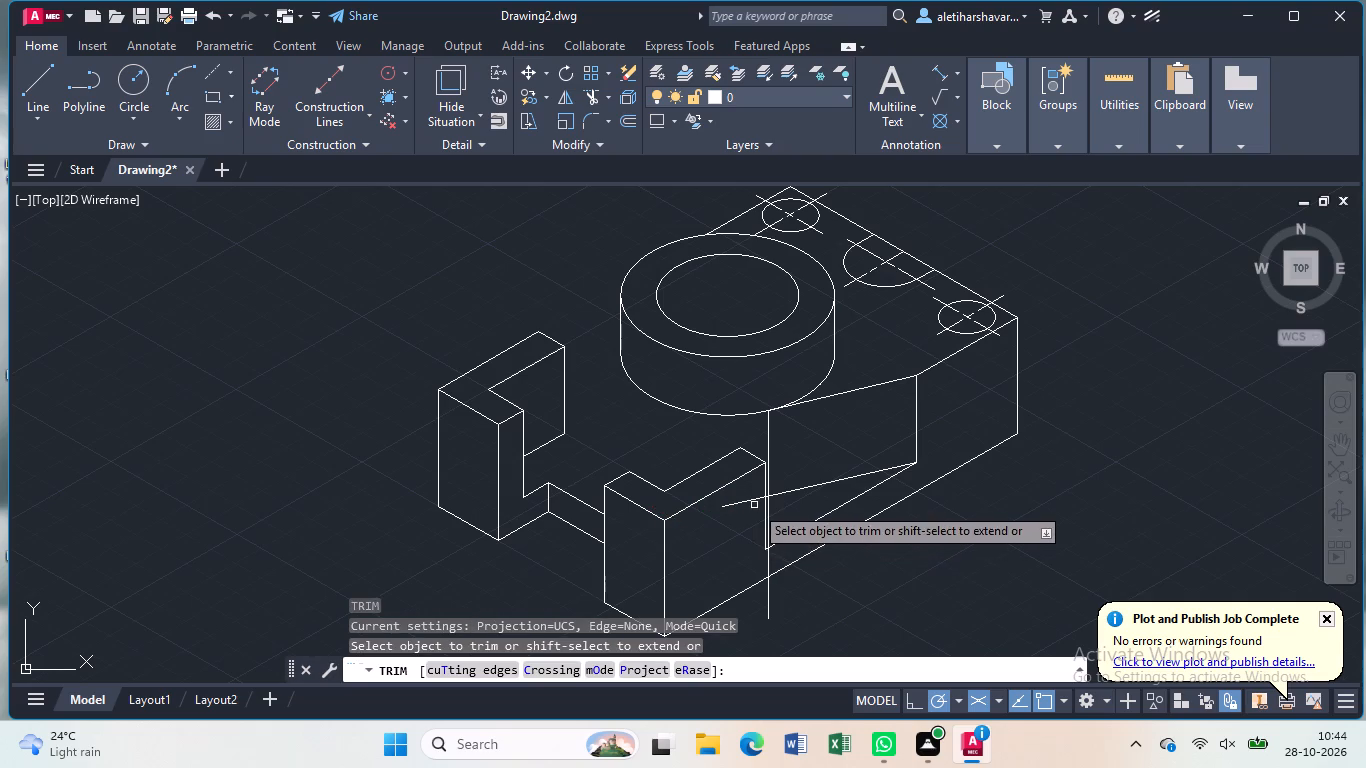
{"action": "left_click", "coordinate": [754, 499]}
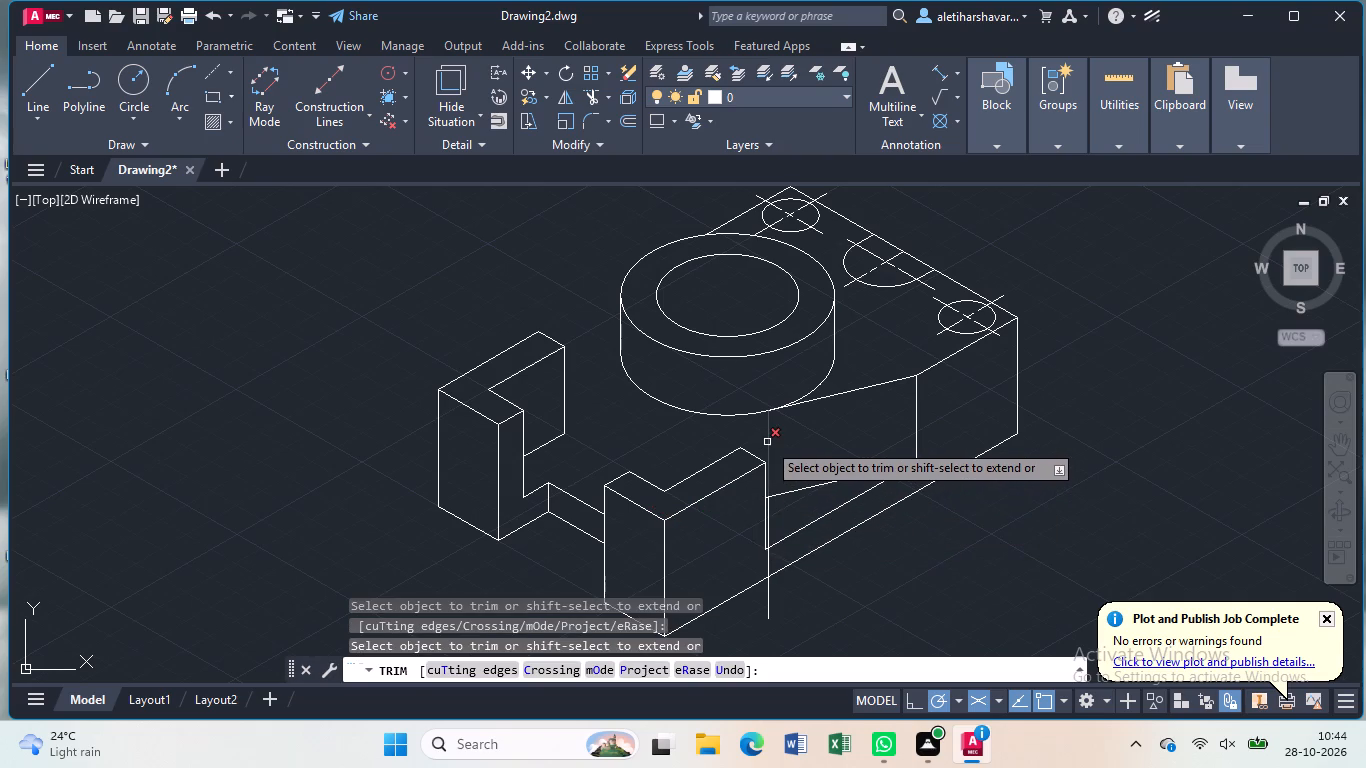
{"action": "left_click", "coordinate": [767, 442]}
{"action": "left_click", "coordinate": [770, 510]}
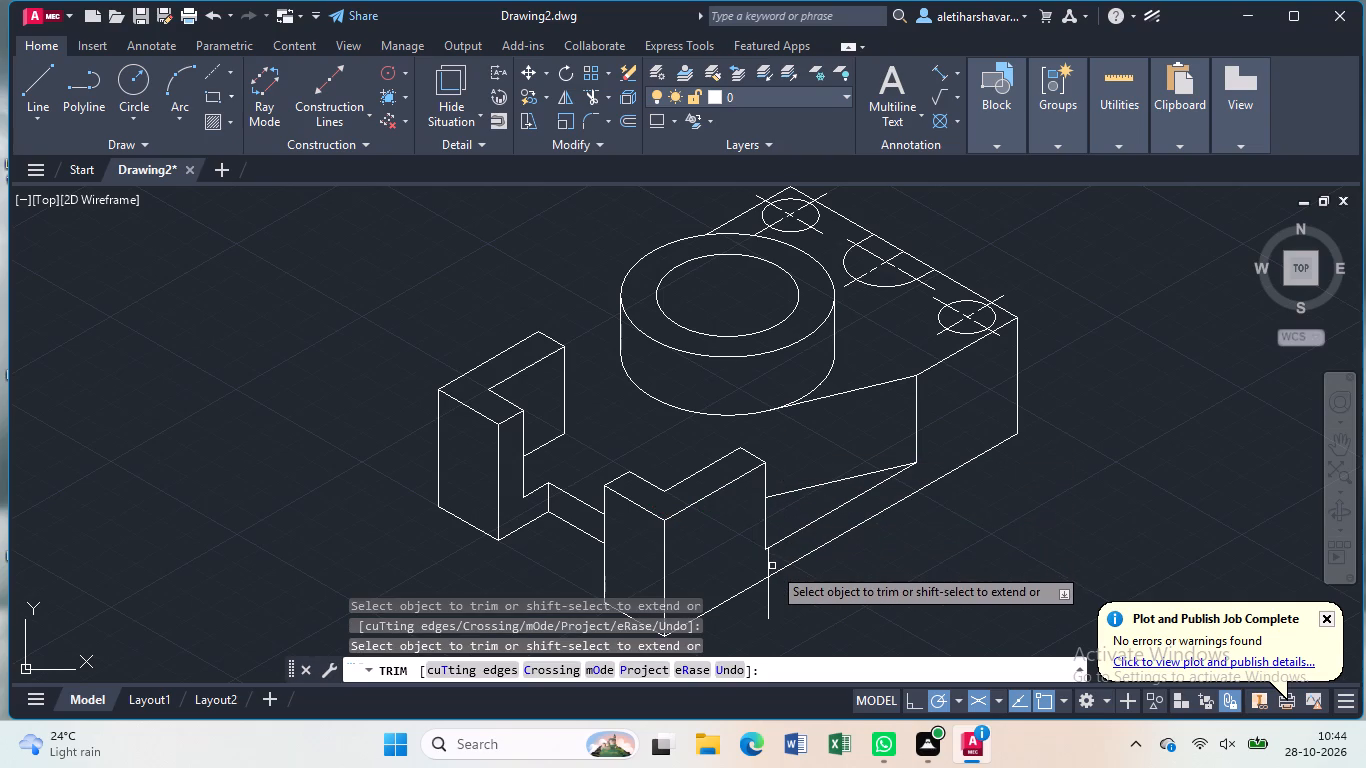
{"action": "left_click", "coordinate": [769, 567]}
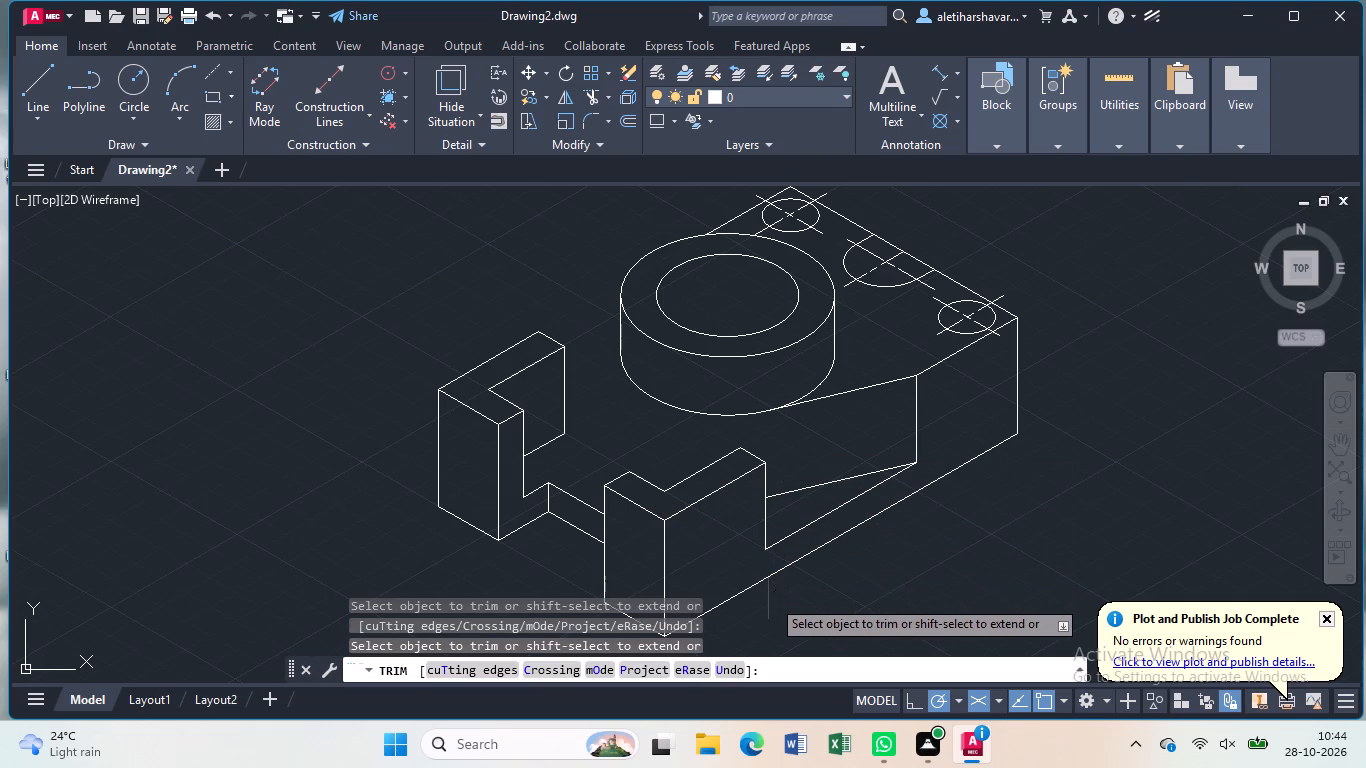
{"action": "left_click", "coordinate": [771, 598]}
{"action": "key", "text": "Escape"}
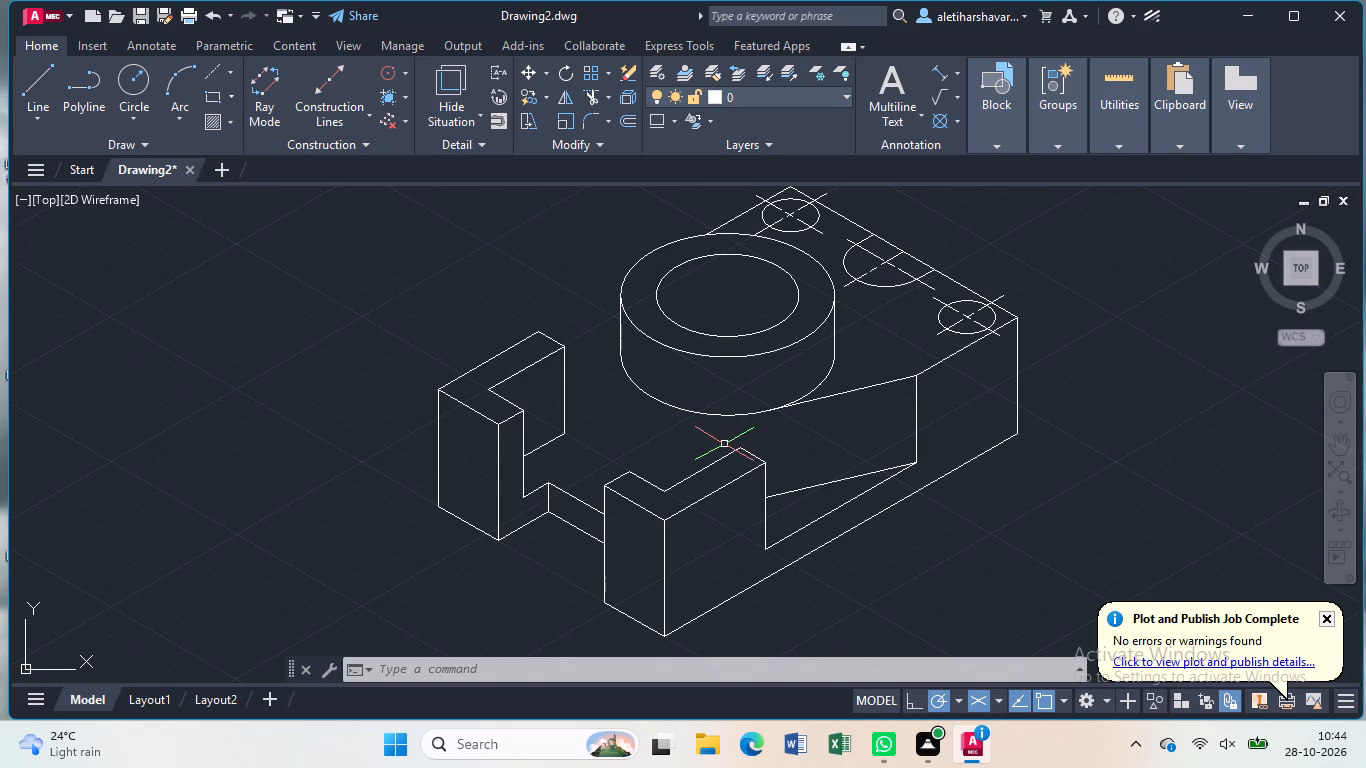
Set the current linetype to a dash-dot style for drawing centre lines.
{"action": "key", "text": "ctrl+1"}
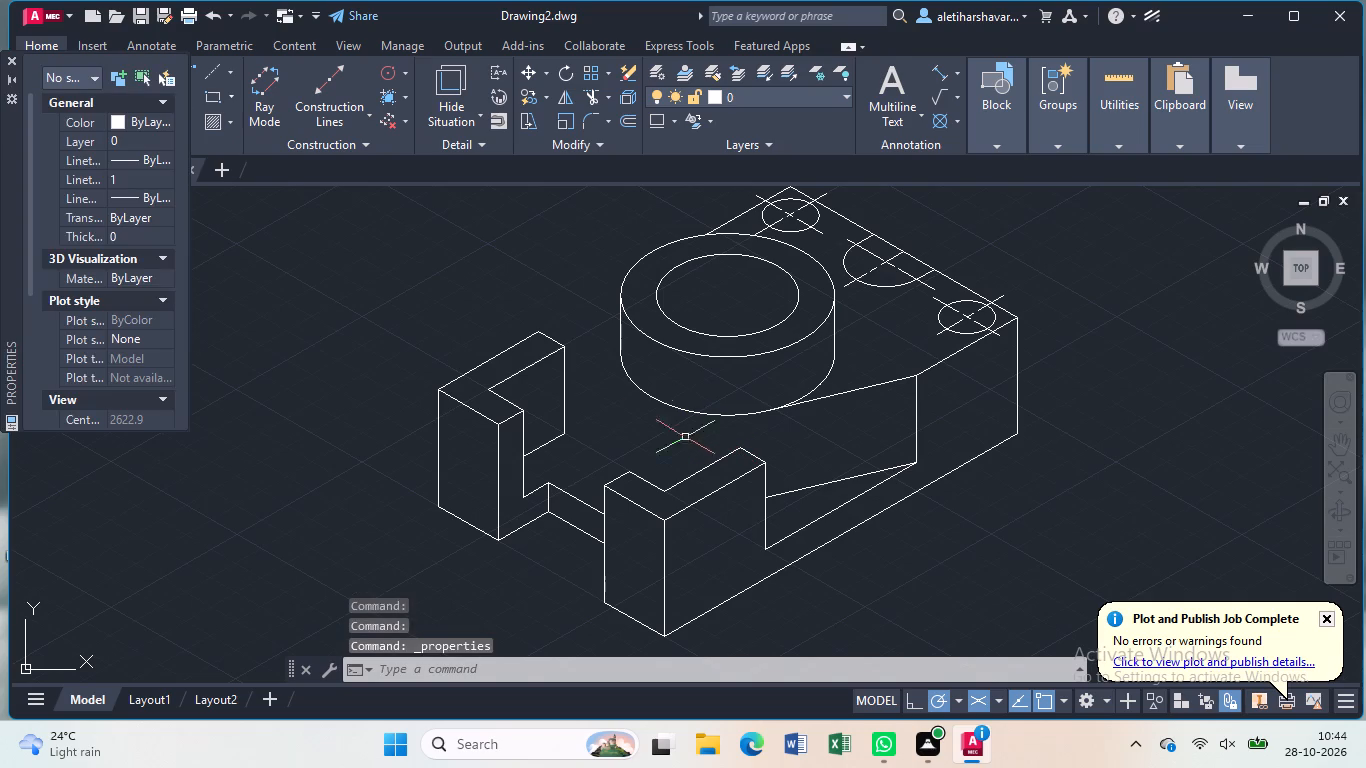
{"action": "left_click", "coordinate": [162, 158]}
{"action": "left_click", "coordinate": [162, 158]}
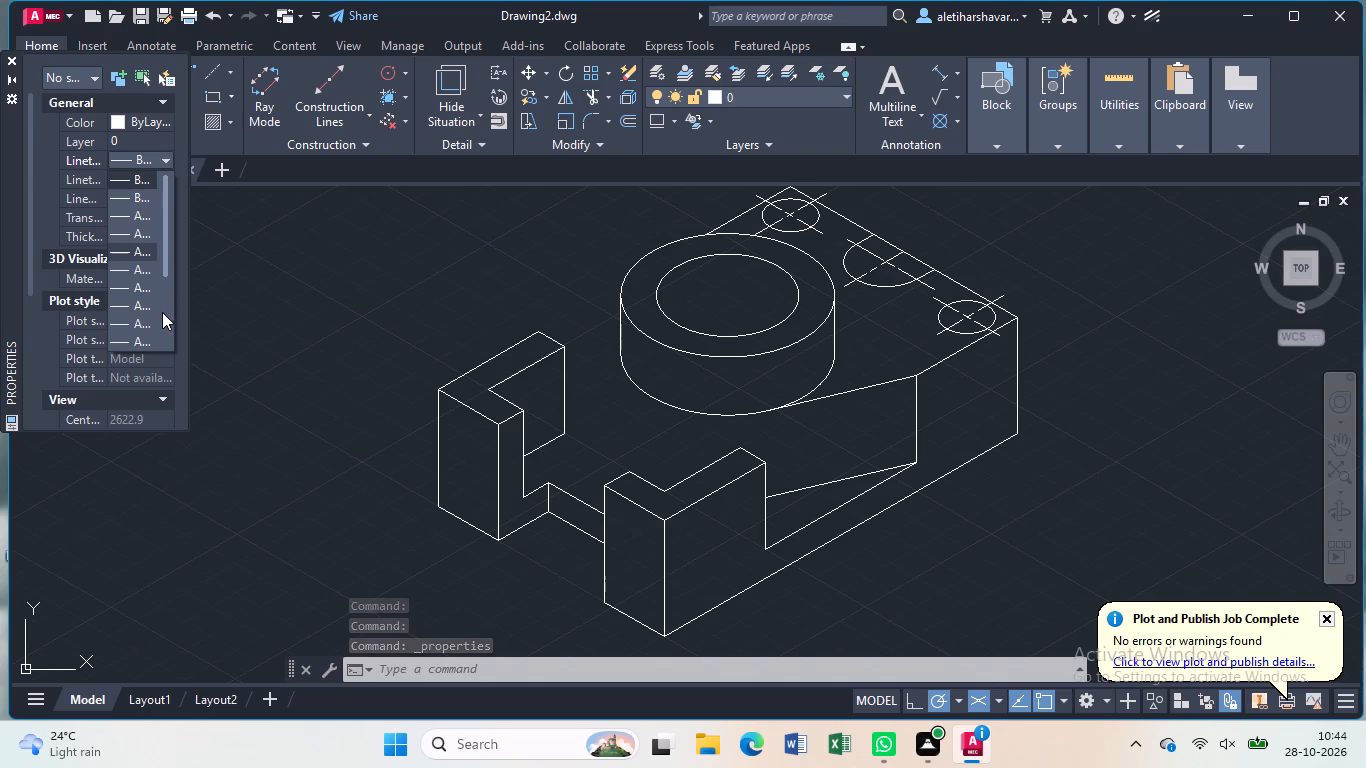
{"action": "left_click", "coordinate": [155, 317]}
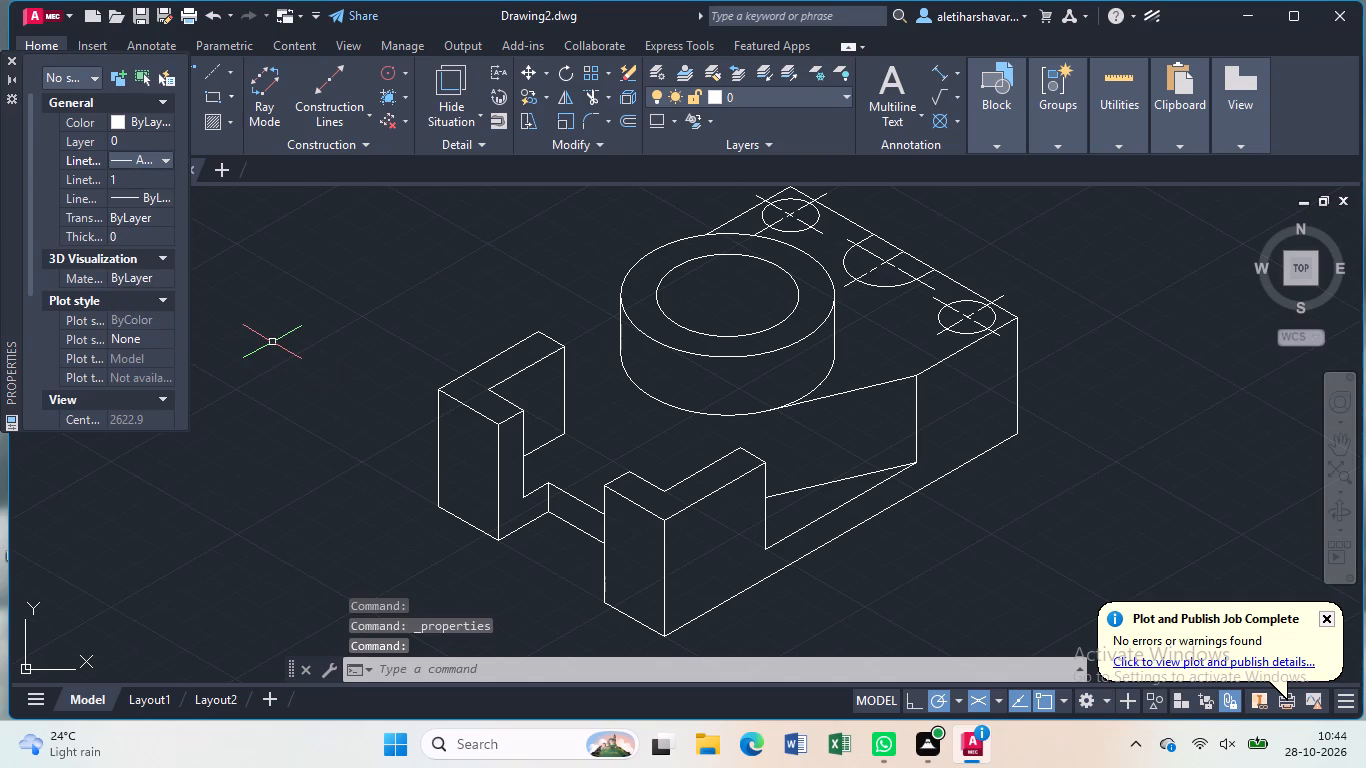
Draw a 30° isometric centre line about 77 mm long through the centre of the boss's top isocircles.
{"action": "key", "text": "l"}
{"action": "key", "text": "Return"}
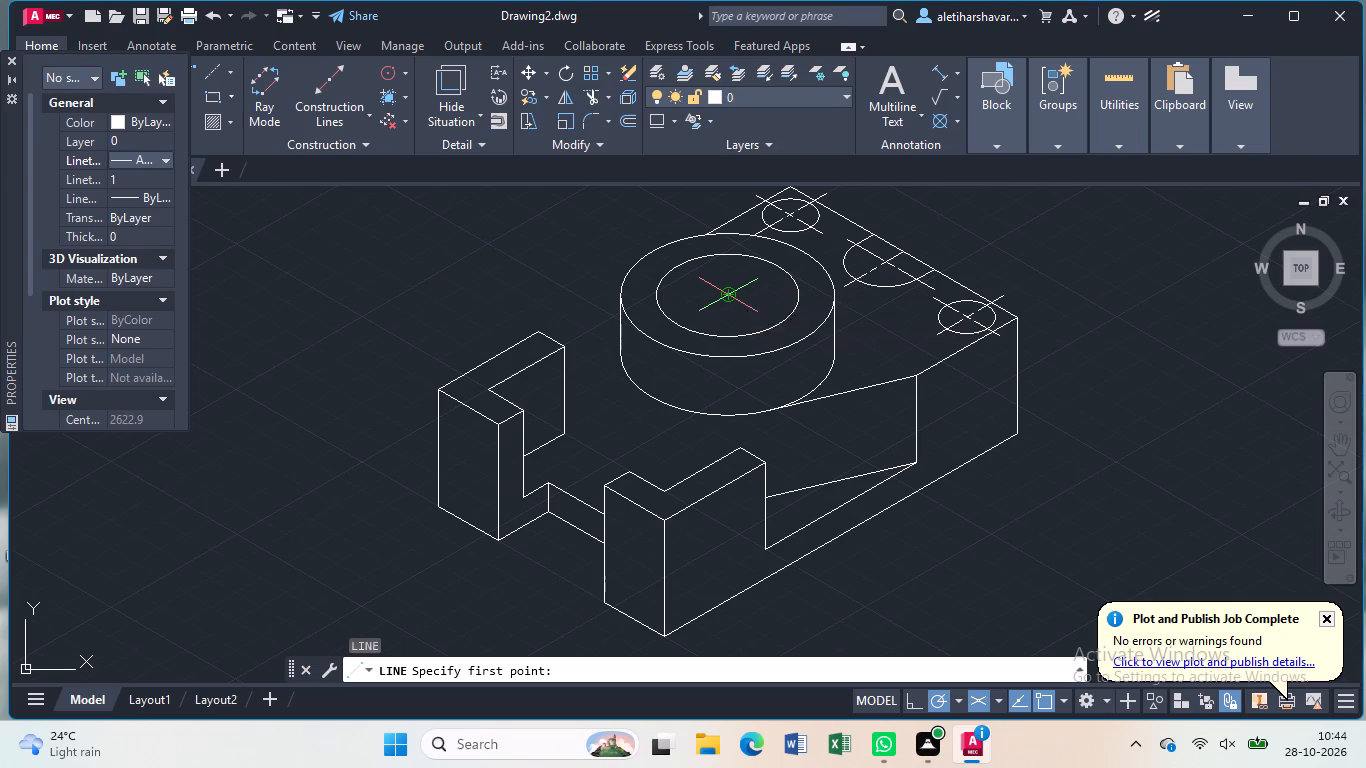
{"action": "left_click", "coordinate": [822, 244]}
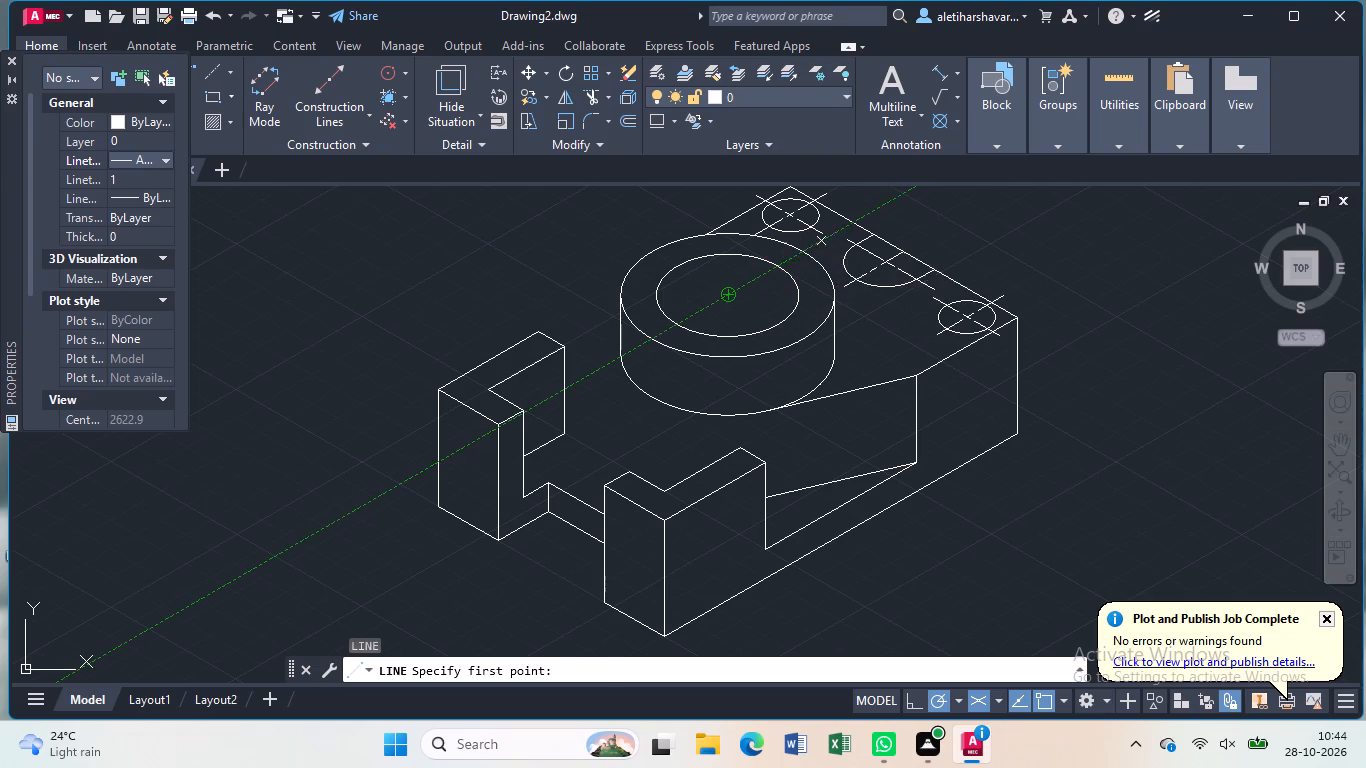
{"action": "left_click", "coordinate": [628, 350]}
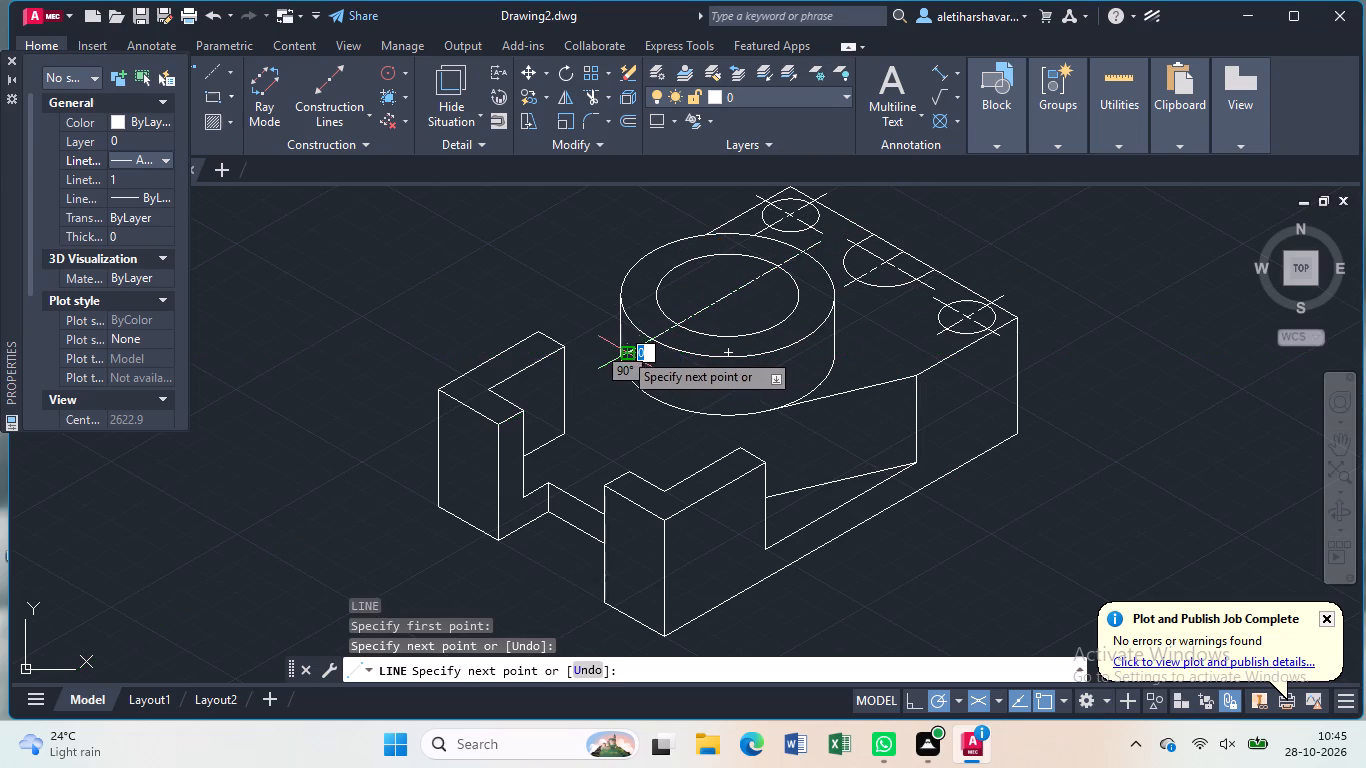
{"action": "key", "text": "Escape"}
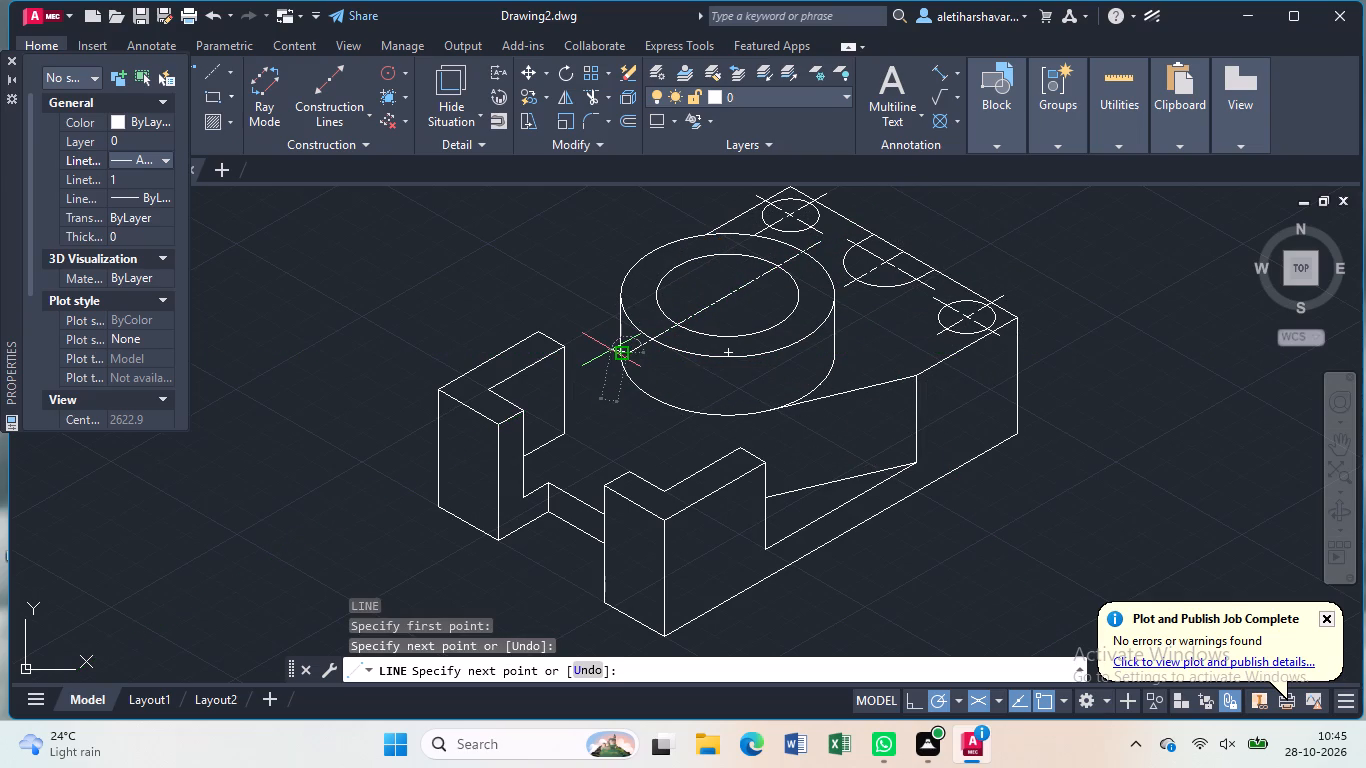
Draw a second centre line about 99 mm long through the boss's top centre at 325°, crossing the first one.
{"action": "key", "text": "l"}
{"action": "key", "text": "Return"}
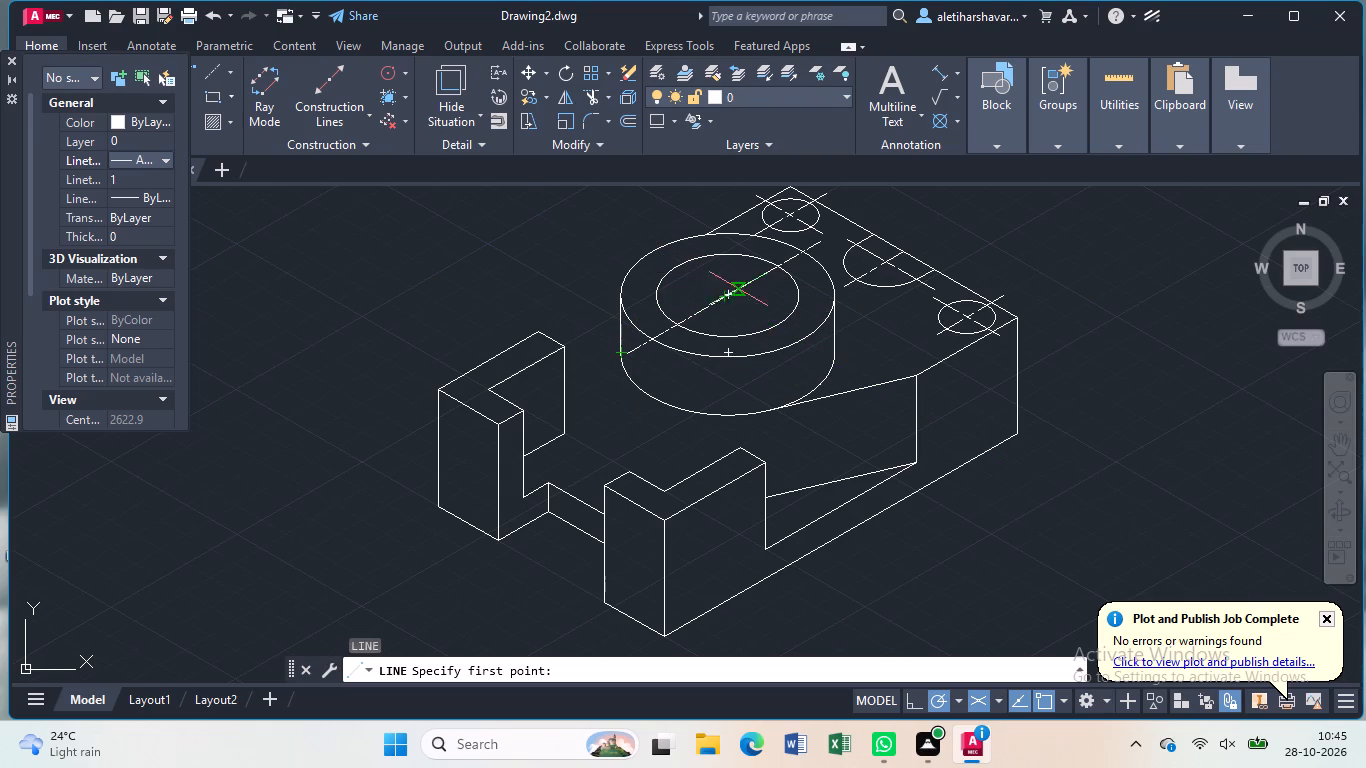
{"action": "scroll", "coordinate": [722, 294], "scroll_direction": "up", "scroll_amount": 1}
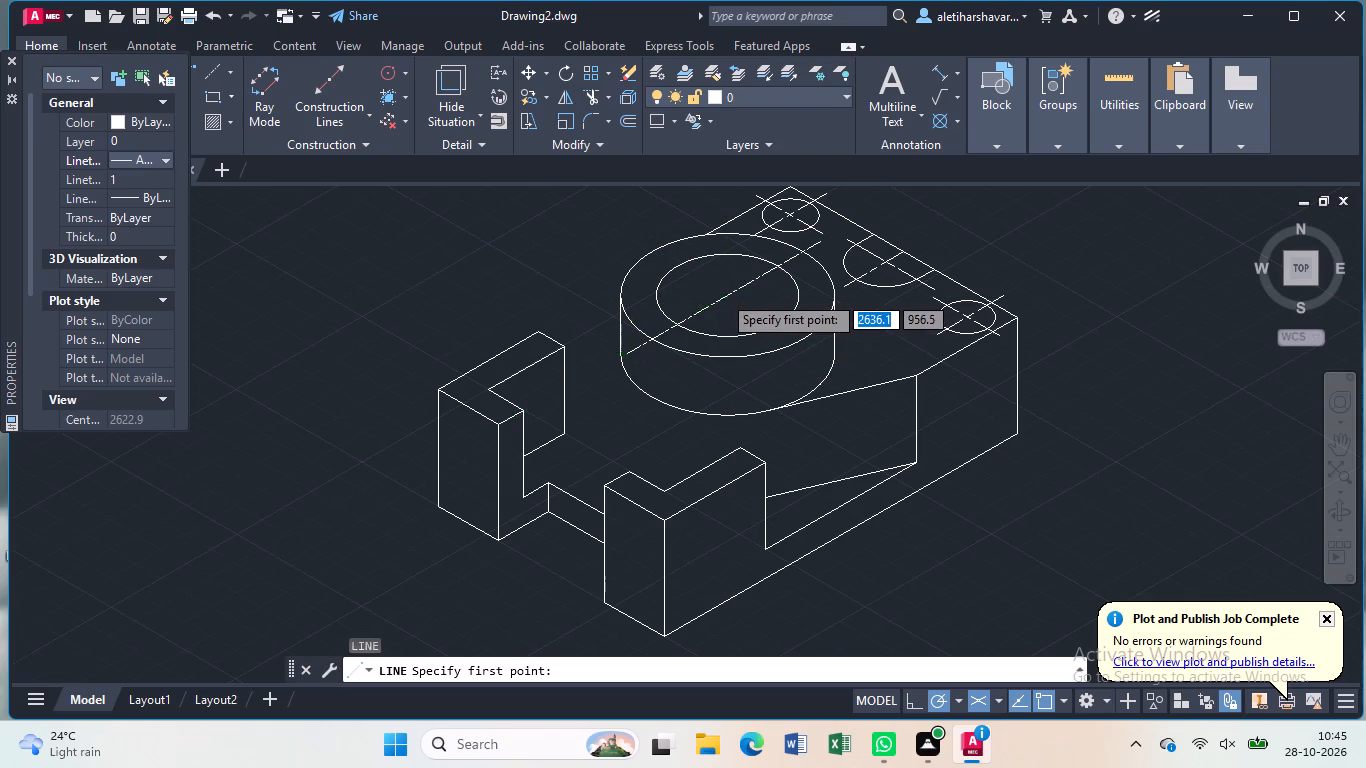
{"action": "scroll", "coordinate": [722, 294], "scroll_direction": "up", "scroll_amount": 2}
{"action": "scroll", "coordinate": [750, 291], "scroll_direction": "down", "scroll_amount": 3}
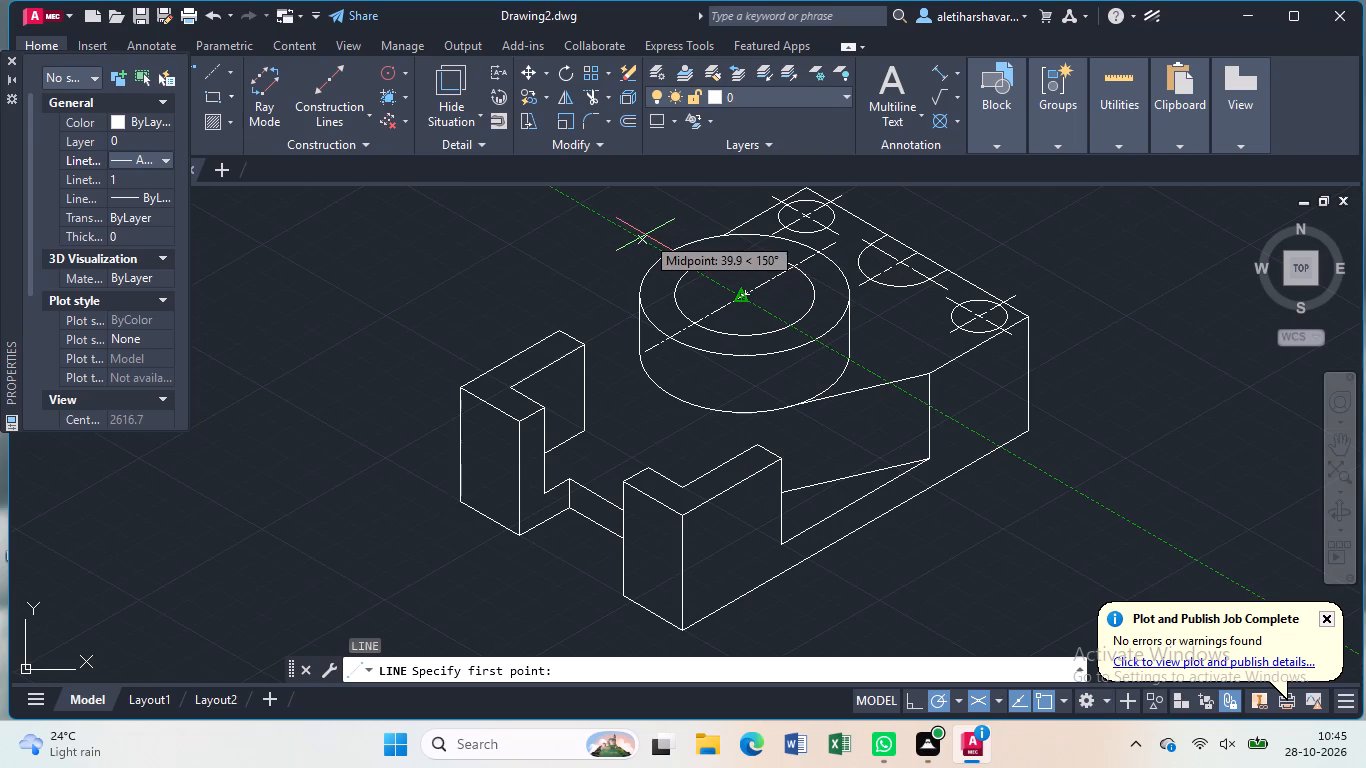
{"action": "left_click", "coordinate": [745, 293]}
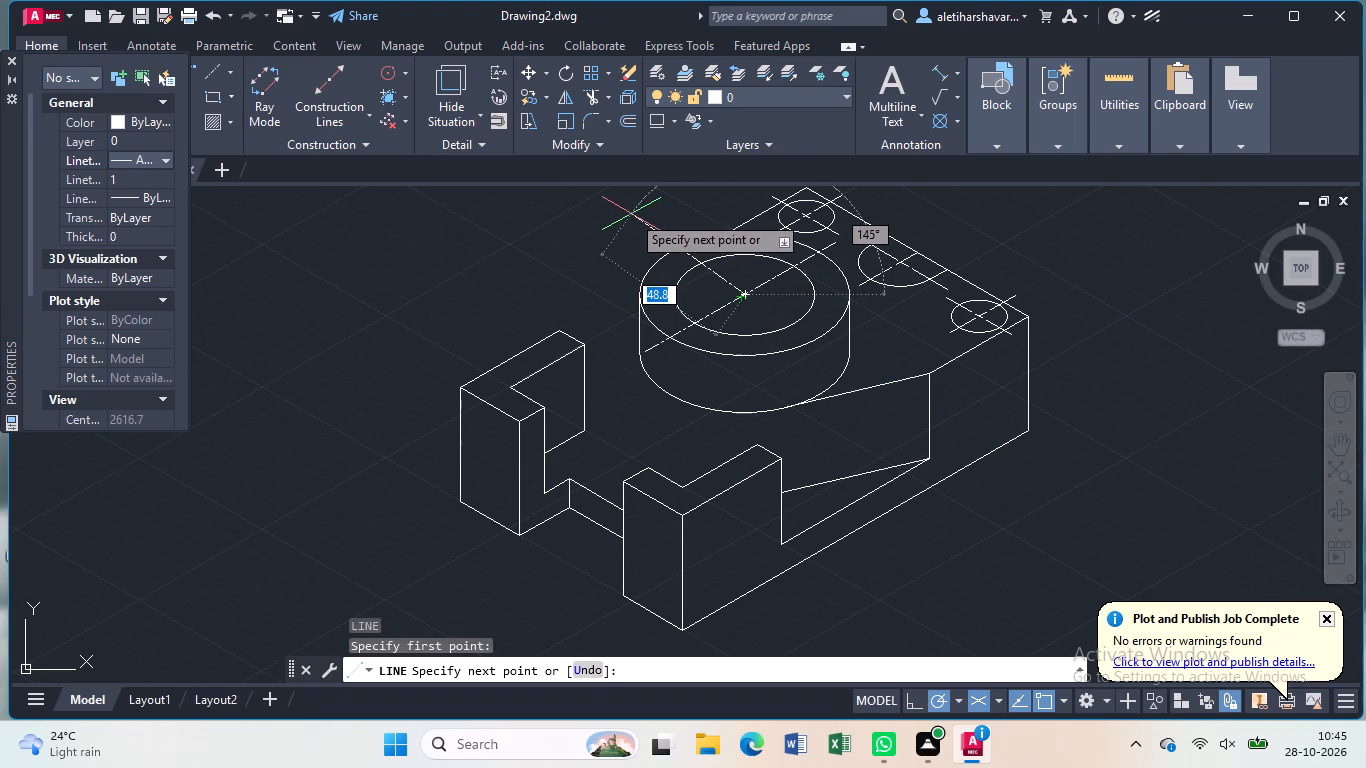
{"action": "left_click", "coordinate": [631, 214]}
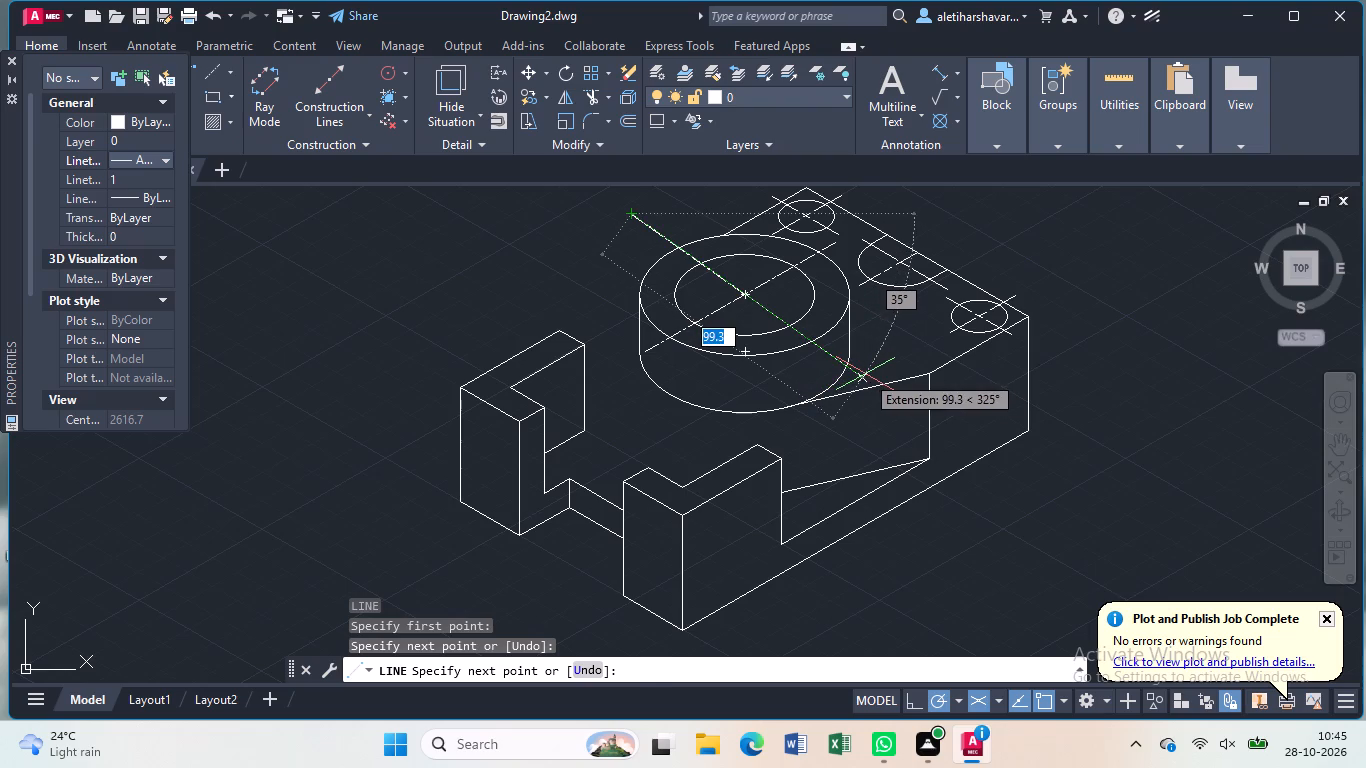
{"action": "left_click", "coordinate": [865, 374]}
{"action": "key", "text": "Escape"}
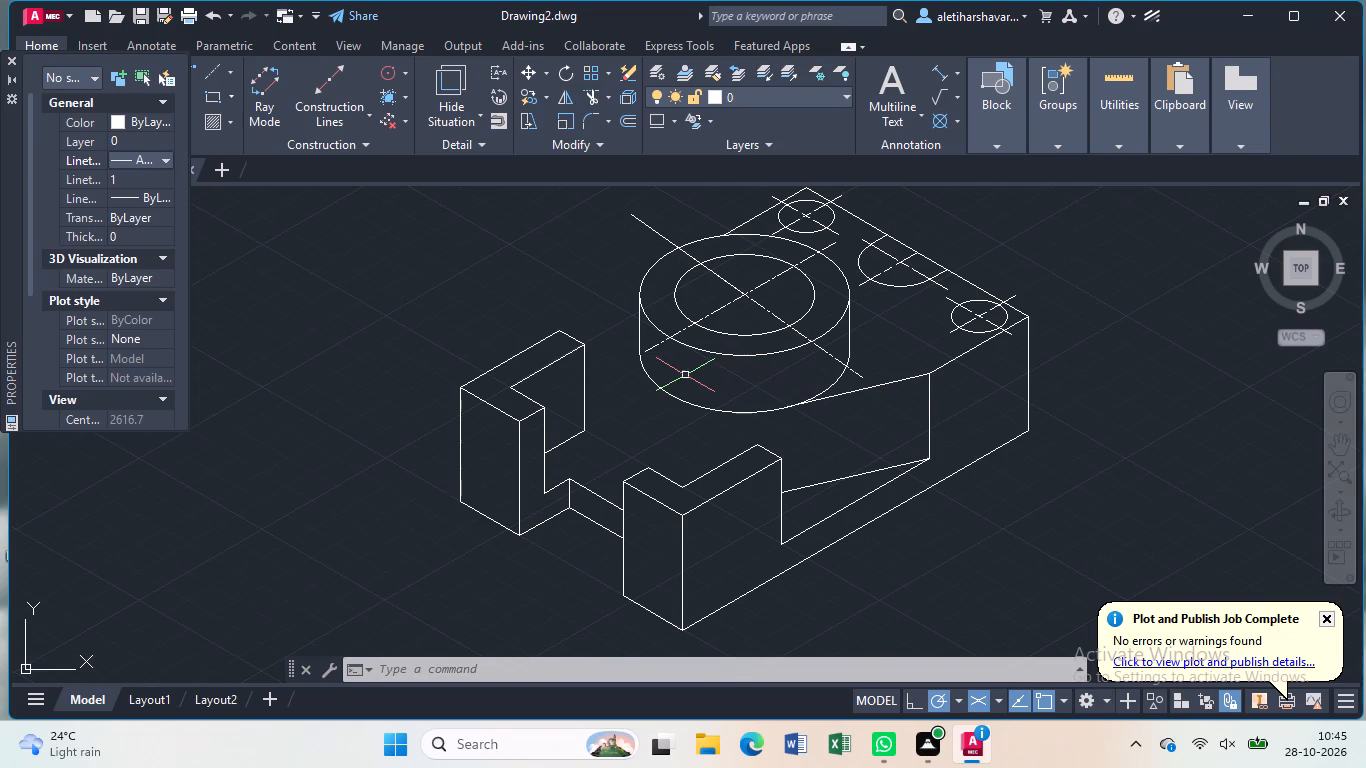
From where the 30° centre line crosses the boss's outer top circle, draw lines of 8 mm at 330° and 16 mm at 150°.
{"action": "scroll", "coordinate": [685, 375], "scroll_direction": "up", "scroll_amount": 1}
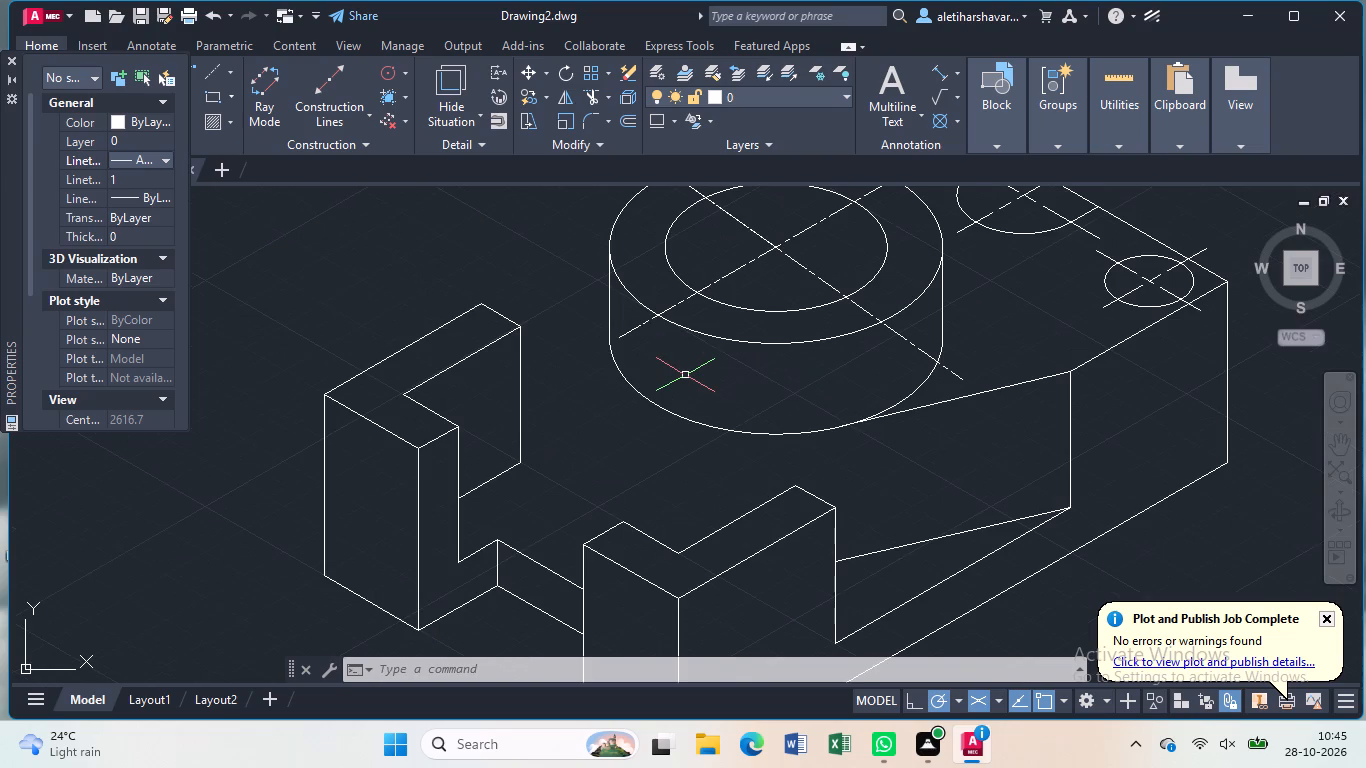
{"action": "key", "text": "l"}
{"action": "key", "text": "Return"}
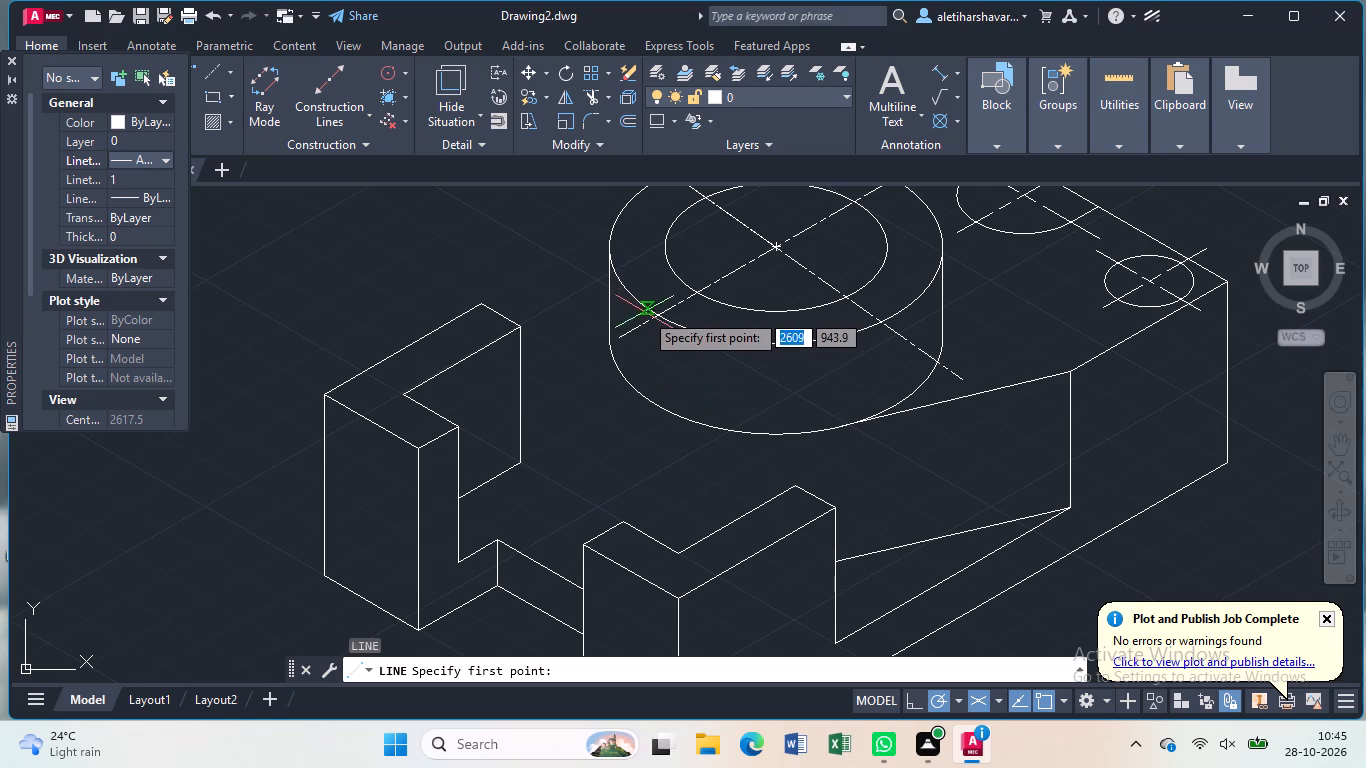
{"action": "left_click", "coordinate": [657, 314]}
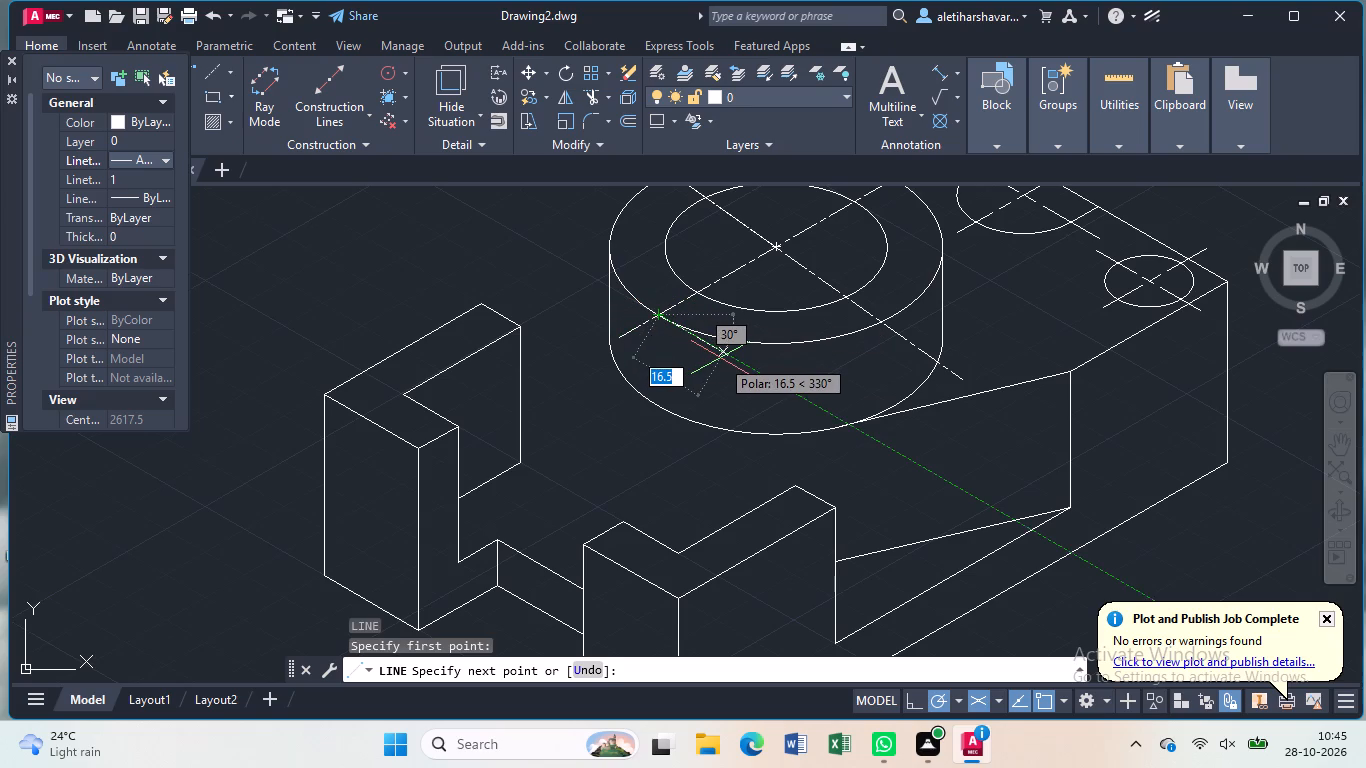
{"action": "key", "text": "8"}
{"action": "key", "text": "Return"}
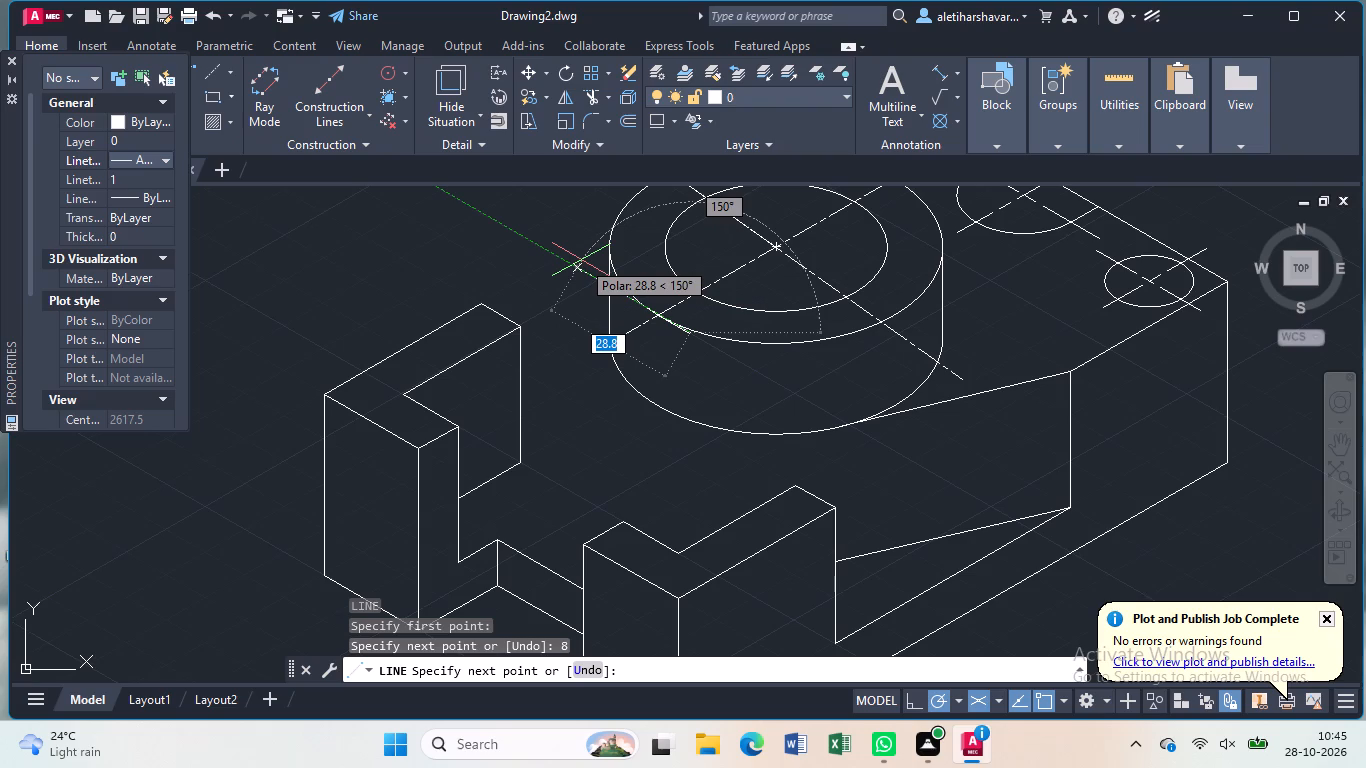
{"action": "key", "text": "1"}
{"action": "key", "text": "6"}
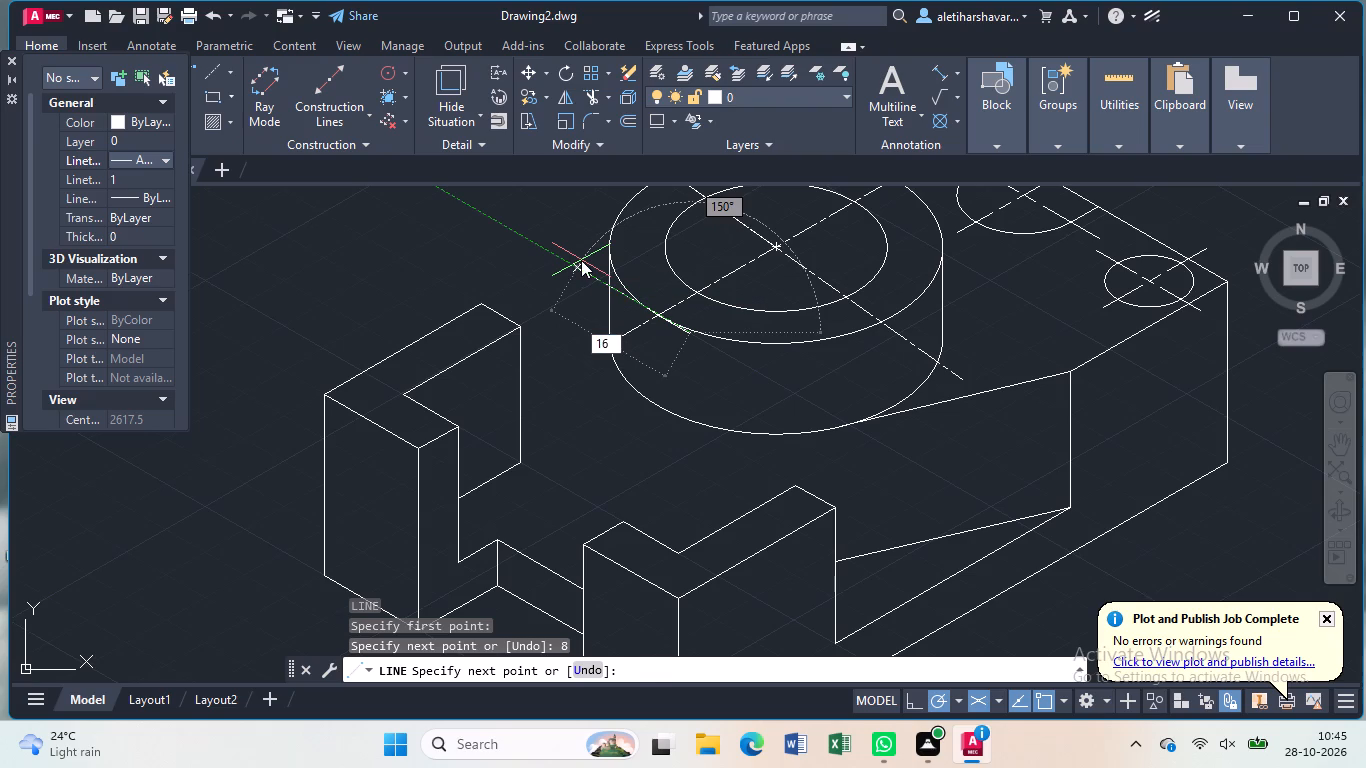
{"action": "key", "text": "Return"}
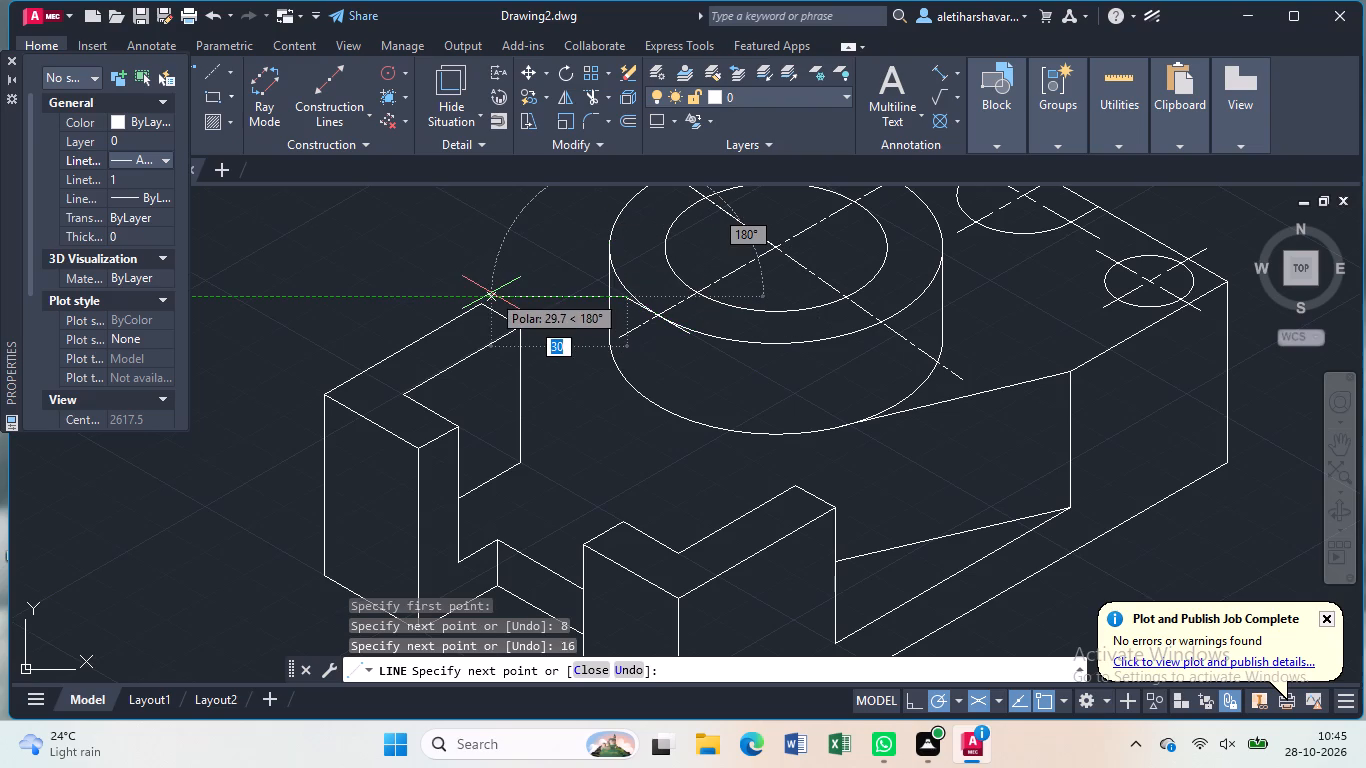
{"action": "key", "text": "Escape"}
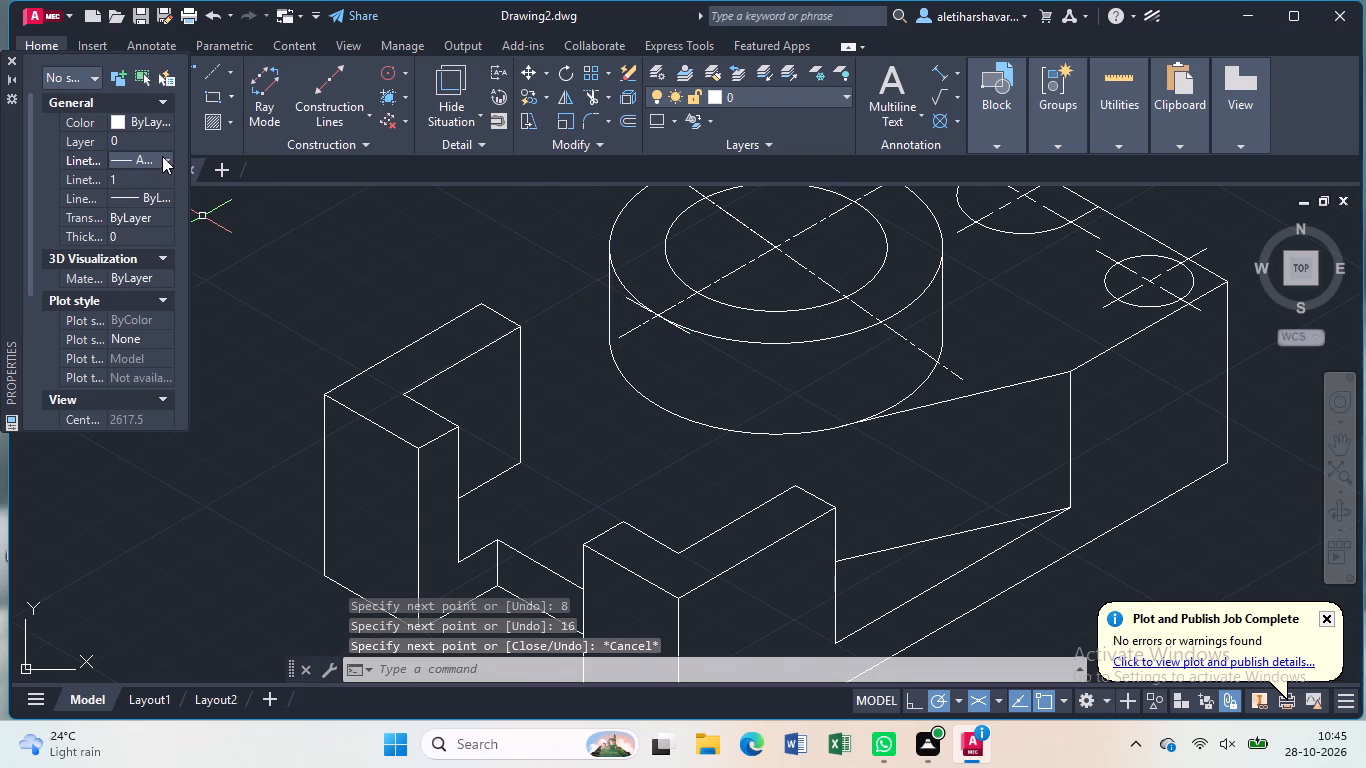
Set the current linetype back to the solid default for object lines and close the Properties palette.
{"action": "left_click", "coordinate": [161, 155]}
{"action": "scroll", "coordinate": [164, 206], "scroll_direction": "up", "scroll_amount": 2}
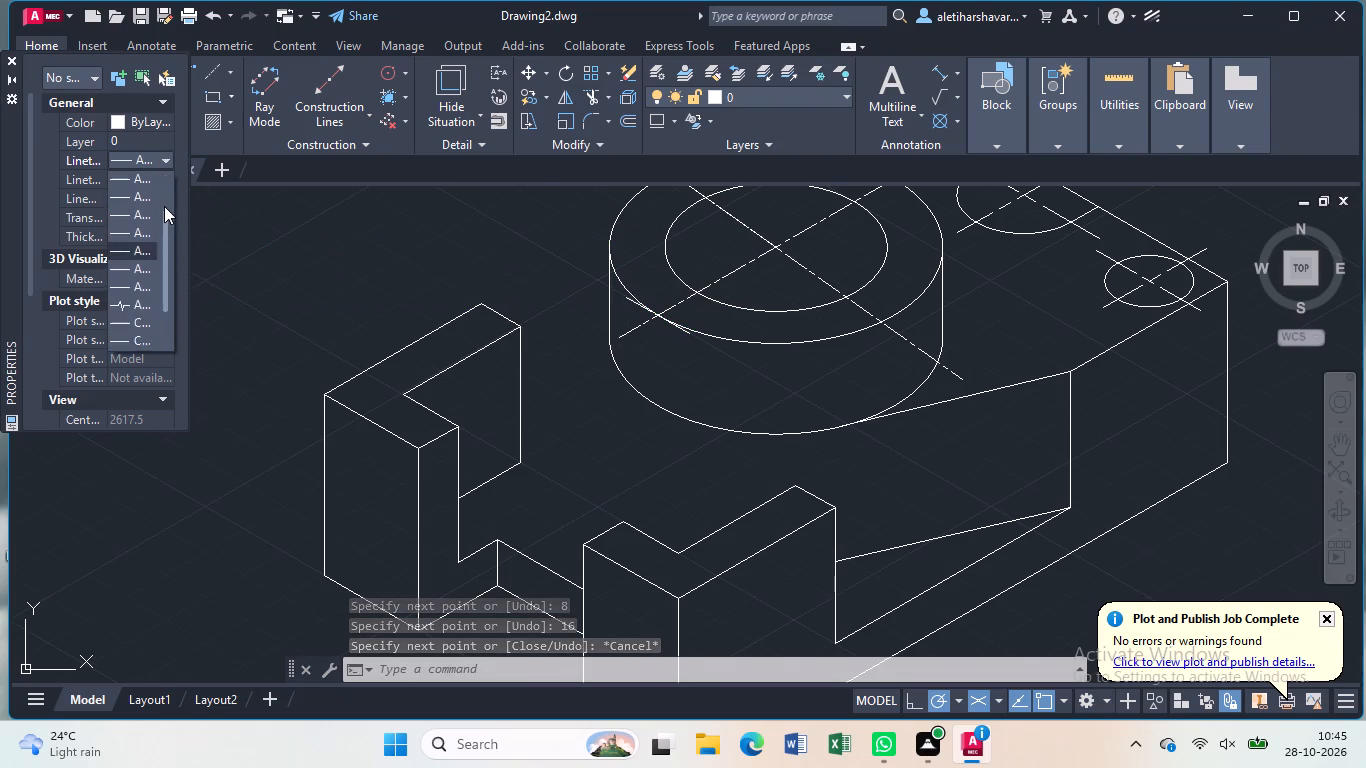
{"action": "scroll", "coordinate": [164, 205], "scroll_direction": "up", "scroll_amount": 4}
{"action": "left_click", "coordinate": [150, 173]}
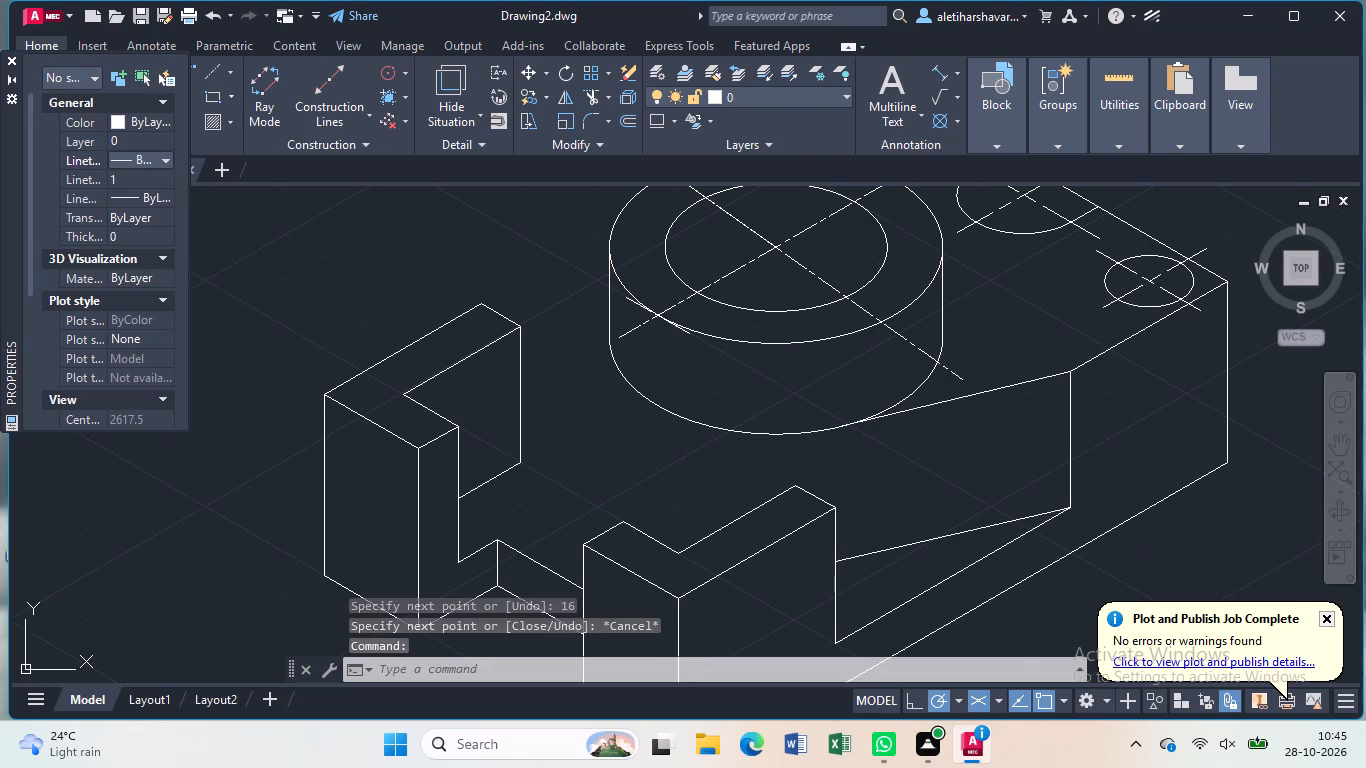
{"action": "left_click", "coordinate": [6, 58]}
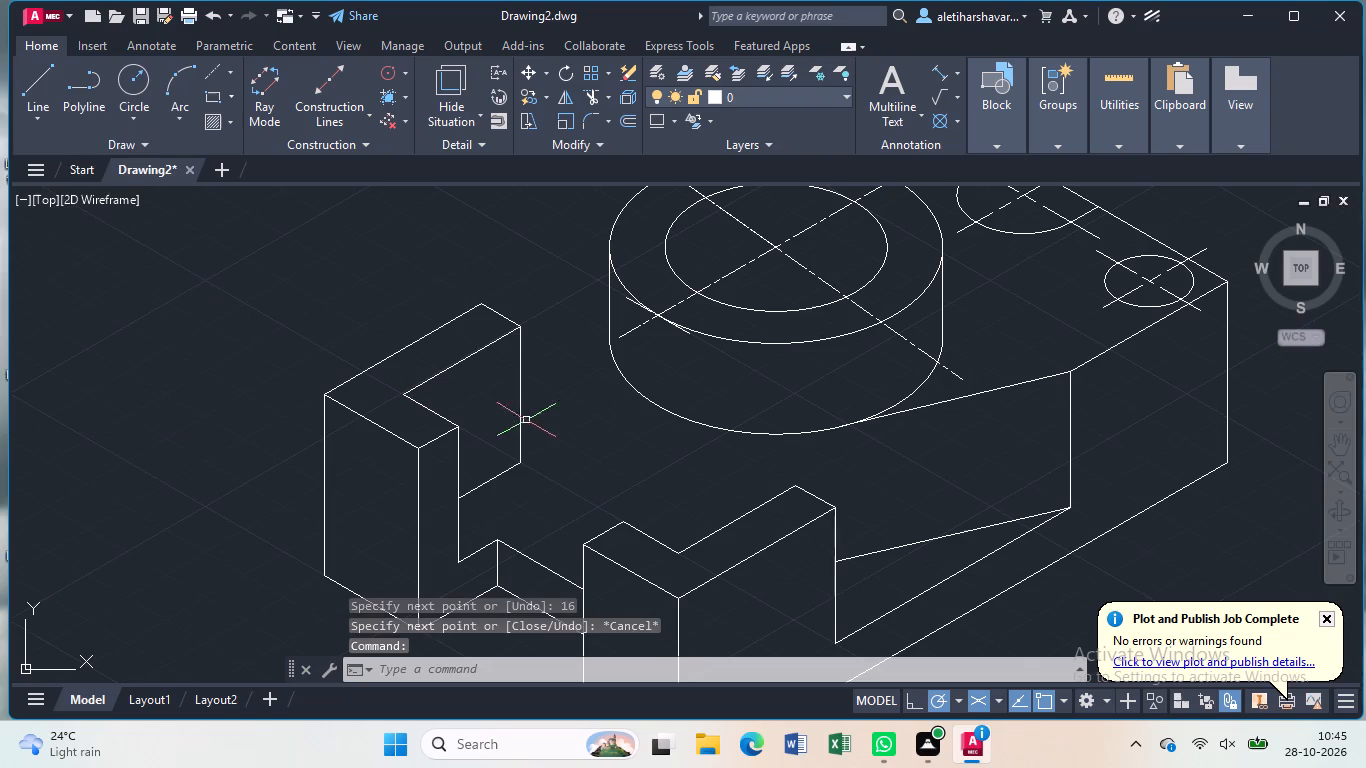
Draw a short line about 3 mm long at 30° from the lower end of the 16 mm guide line, inward across the boss's rim.
{"action": "middle_click_drag", "start_coordinate": [571, 441], "coordinate": [518, 264]}
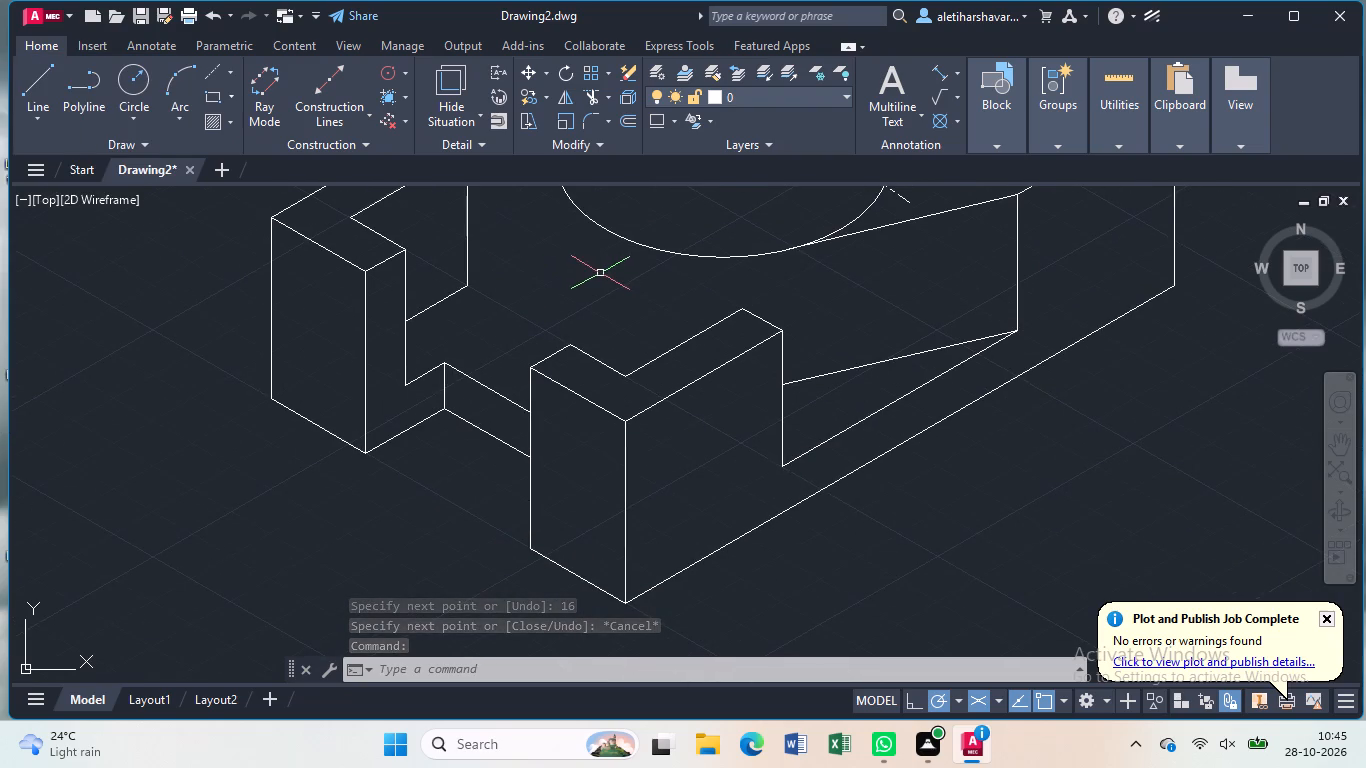
{"action": "scroll", "coordinate": [598, 281], "scroll_direction": "down", "scroll_amount": 1}
{"action": "middle_click_drag", "start_coordinate": [628, 250], "coordinate": [638, 333]}
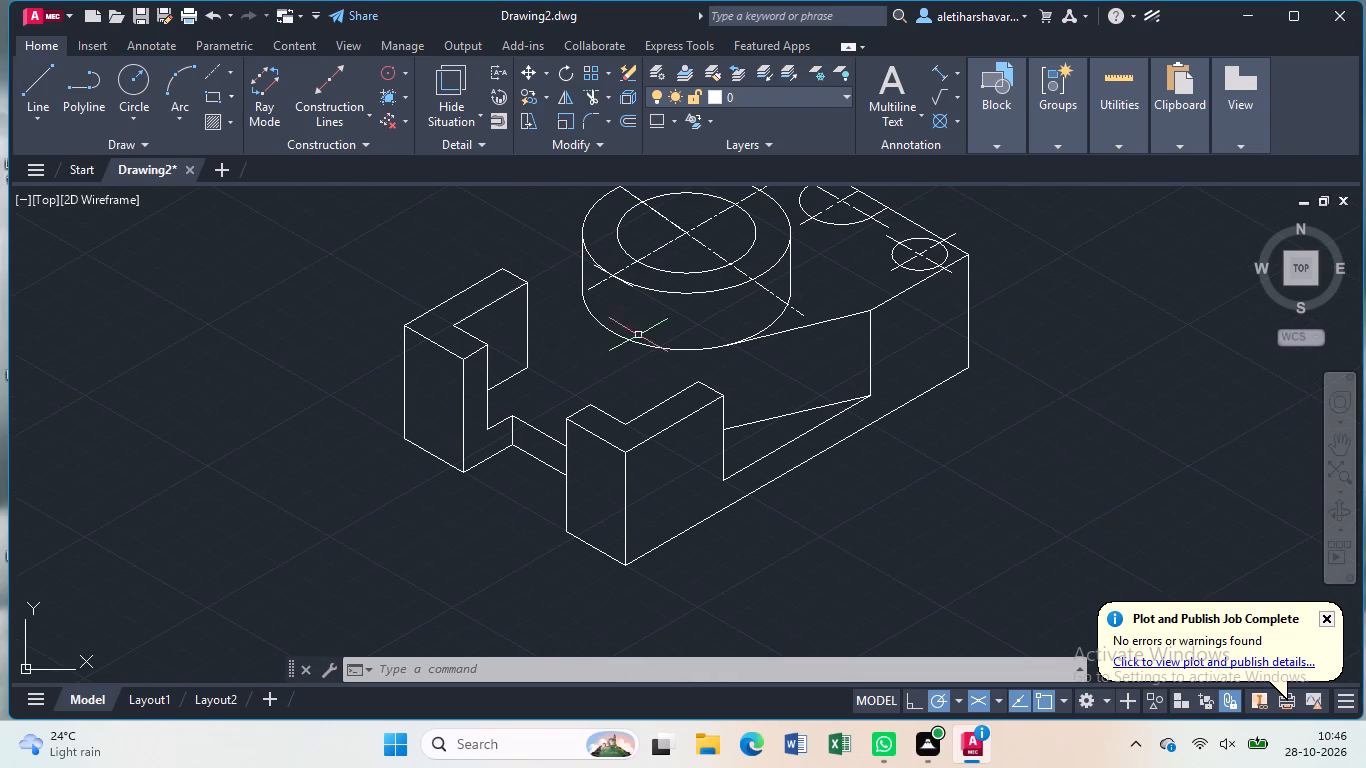
{"action": "scroll", "coordinate": [633, 301], "scroll_direction": "up", "scroll_amount": 1}
{"action": "key", "text": "l"}
{"action": "key", "text": "Return"}
{"action": "scroll", "coordinate": [634, 294], "scroll_direction": "up", "scroll_amount": 3}
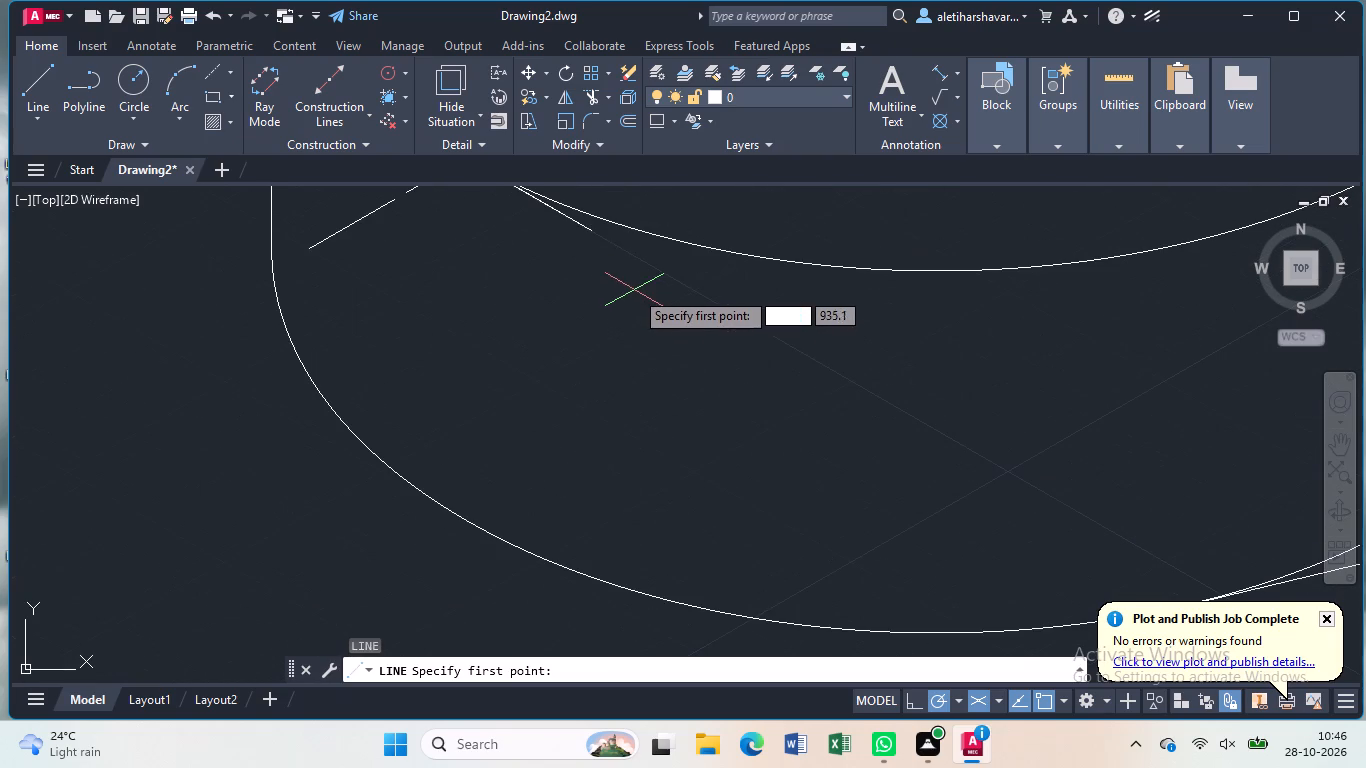
{"action": "left_click", "coordinate": [593, 230]}
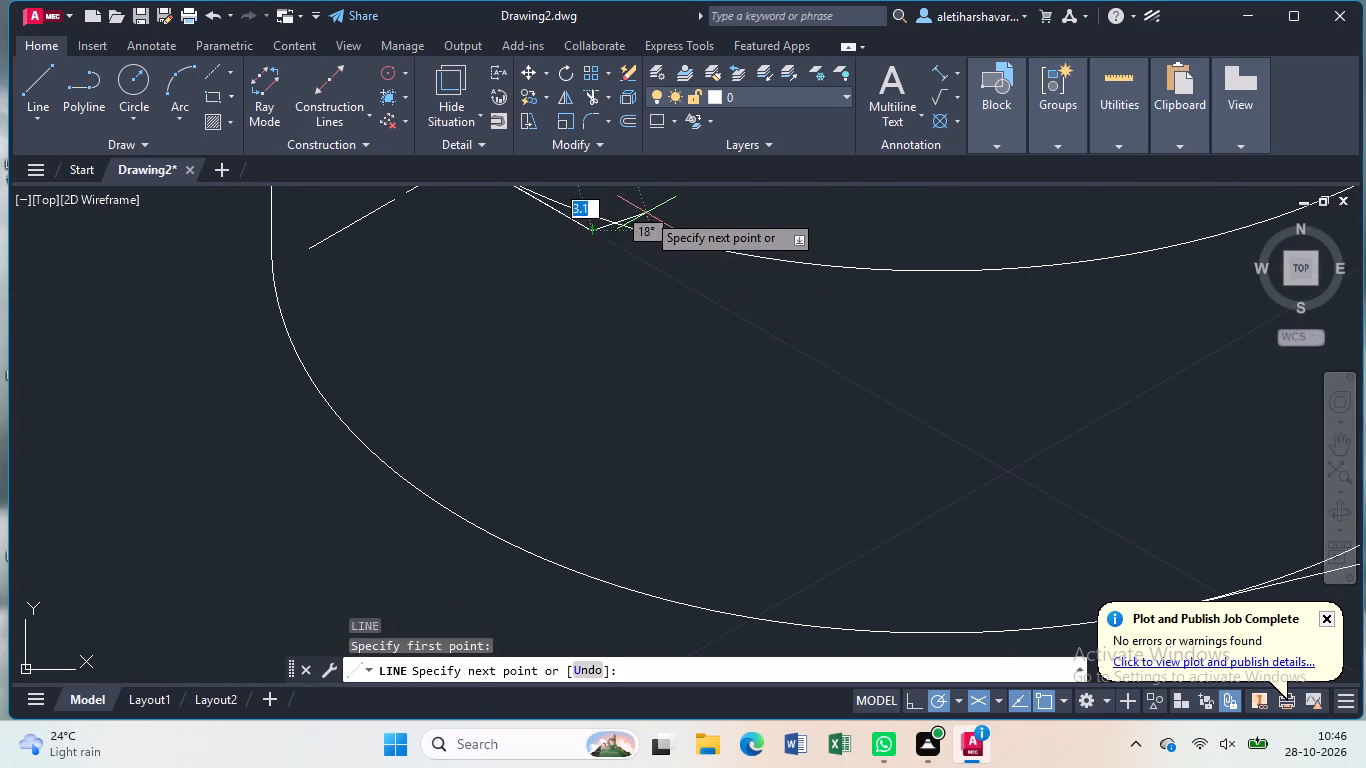
{"action": "left_click", "coordinate": [646, 208]}
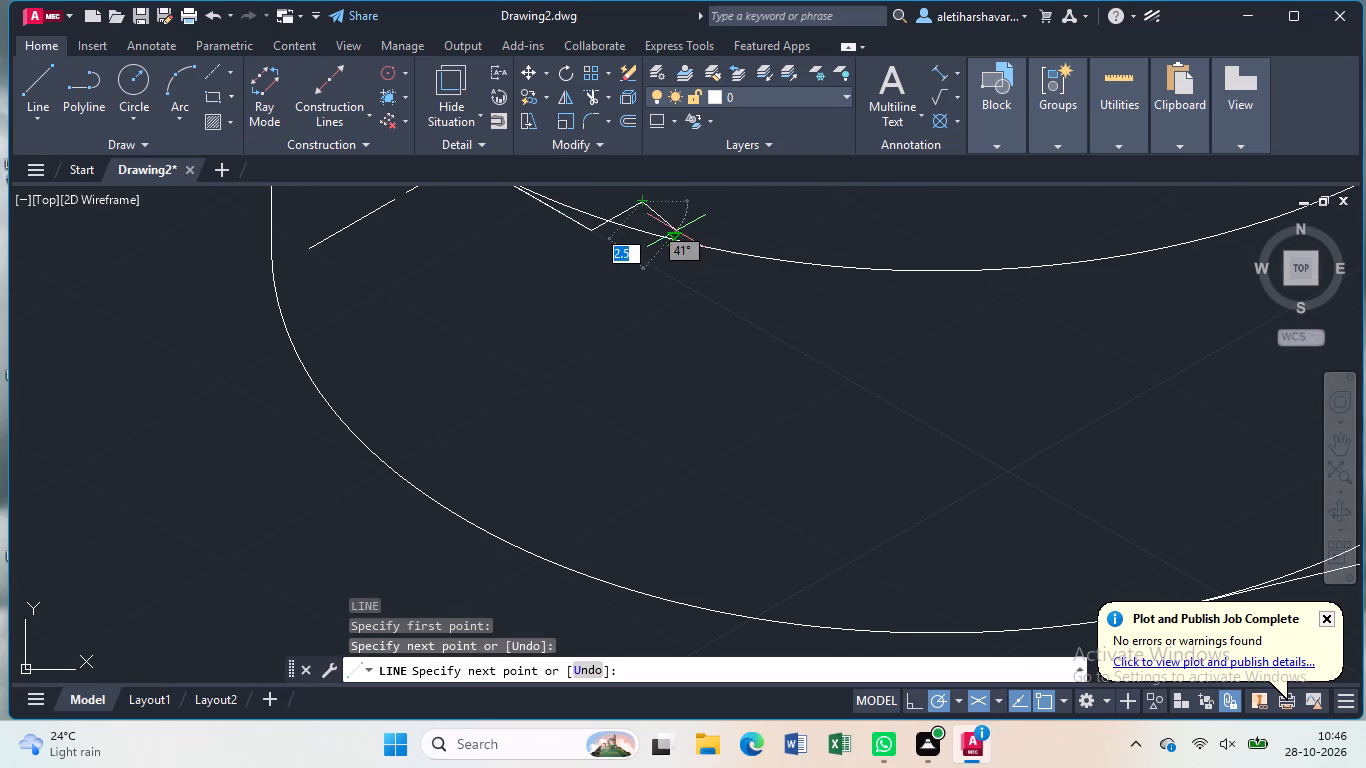
{"action": "key", "text": "Escape"}
Draw a short line about 4 mm long at 30° from the upper end of the 16 mm guide line, inward across the boss's rim.
{"action": "middle_click_drag", "start_coordinate": [597, 258], "coordinate": [667, 506]}
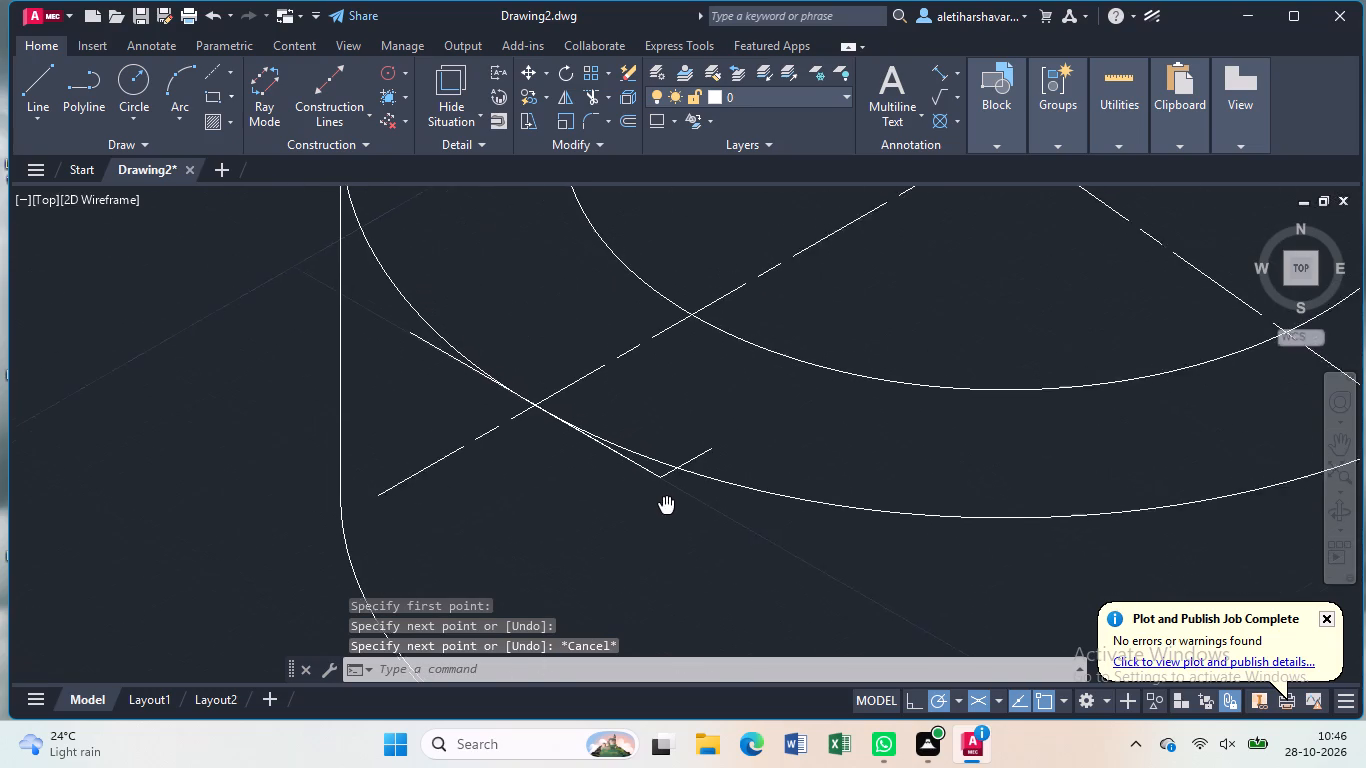
{"action": "middle_click_drag", "start_coordinate": [667, 506], "coordinate": [672, 523]}
{"action": "key", "text": "l"}
{"action": "key", "text": "Return"}
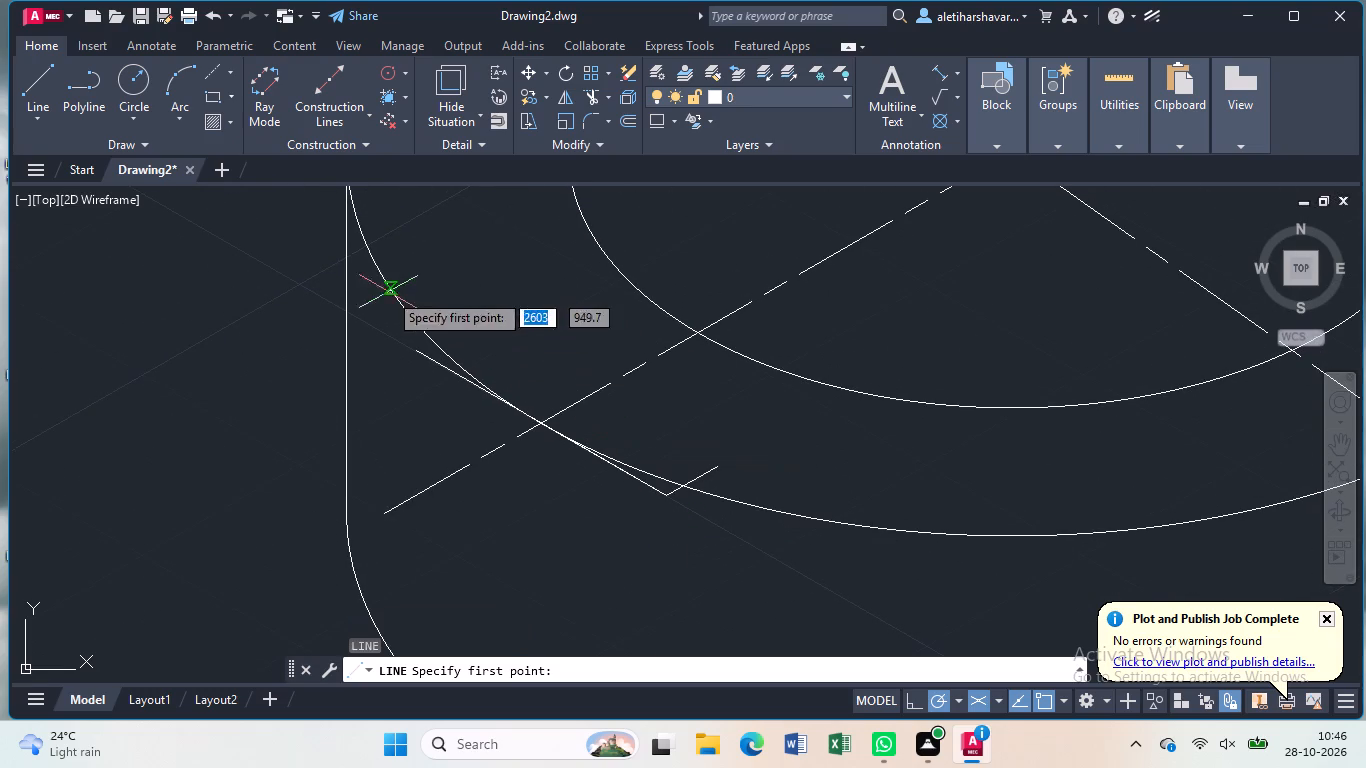
{"action": "left_click", "coordinate": [413, 350]}
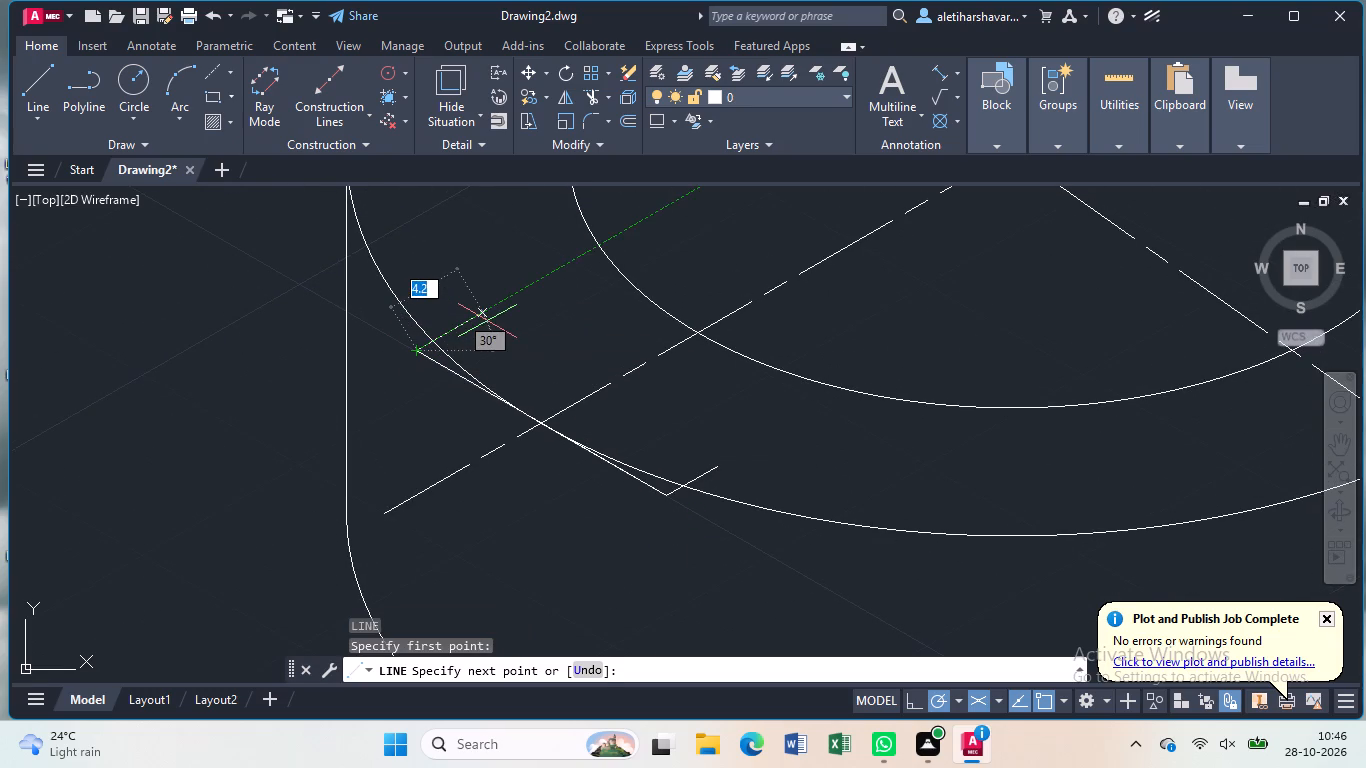
{"action": "left_click", "coordinate": [487, 320]}
{"action": "key", "text": "Escape"}
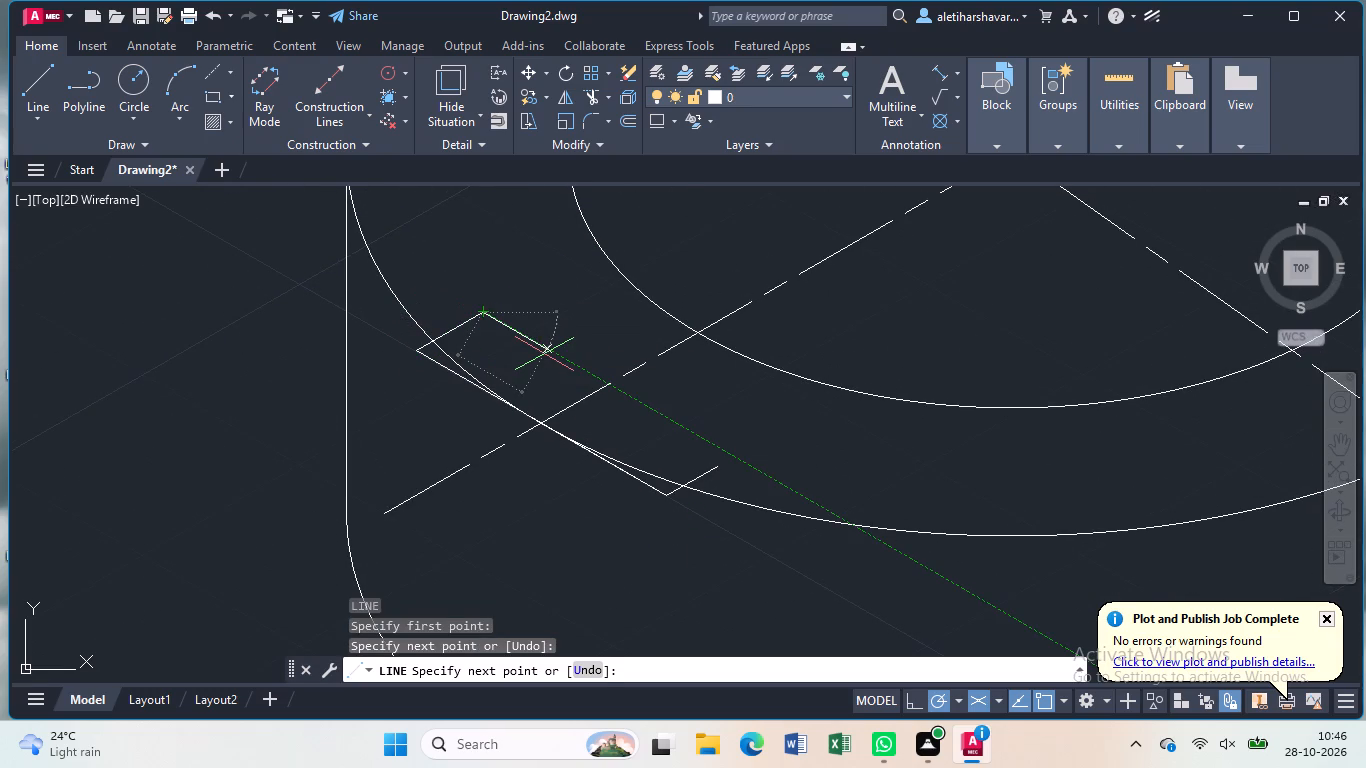
Trim away the 16 mm guide line and the parts of both short lines inside the boss's outer top circle.
{"action": "type", "text": "tr"}
{"action": "key", "text": "Return"}
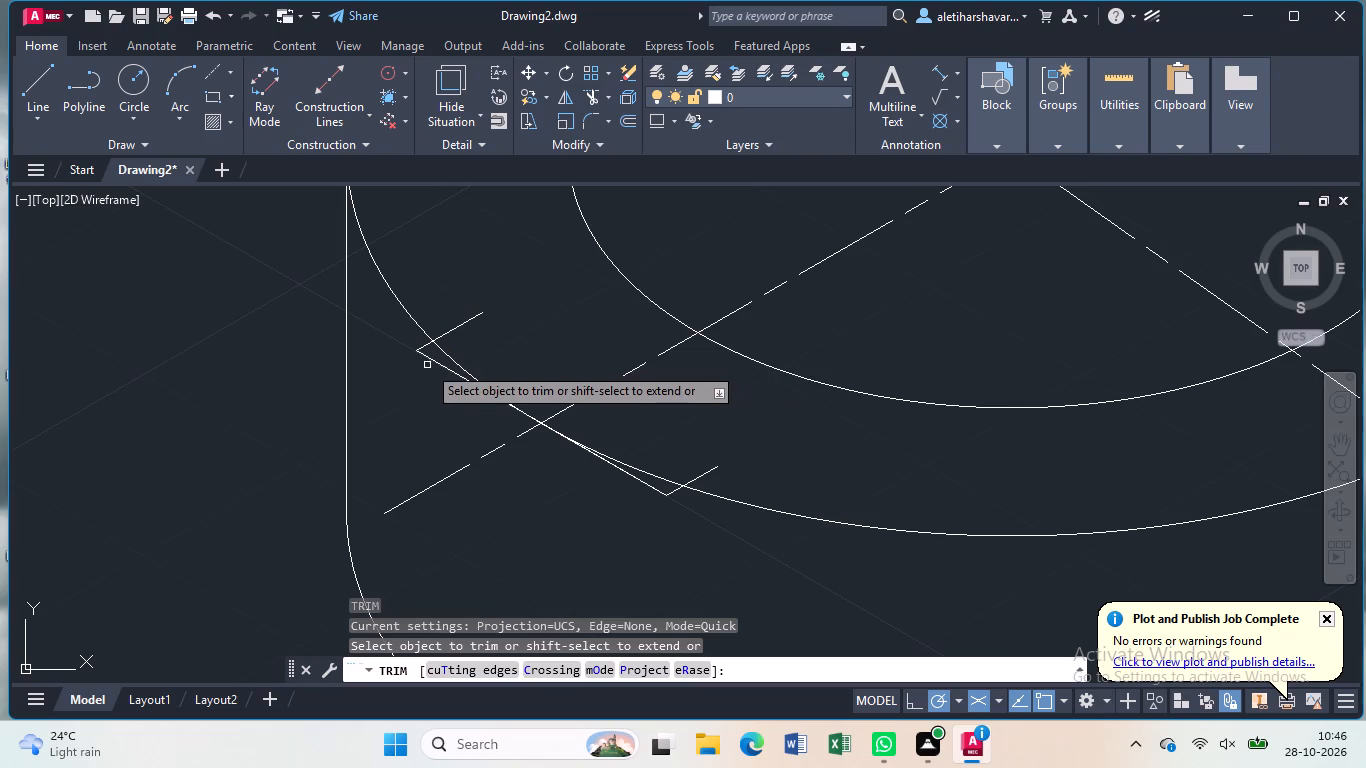
{"action": "left_click", "coordinate": [438, 367]}
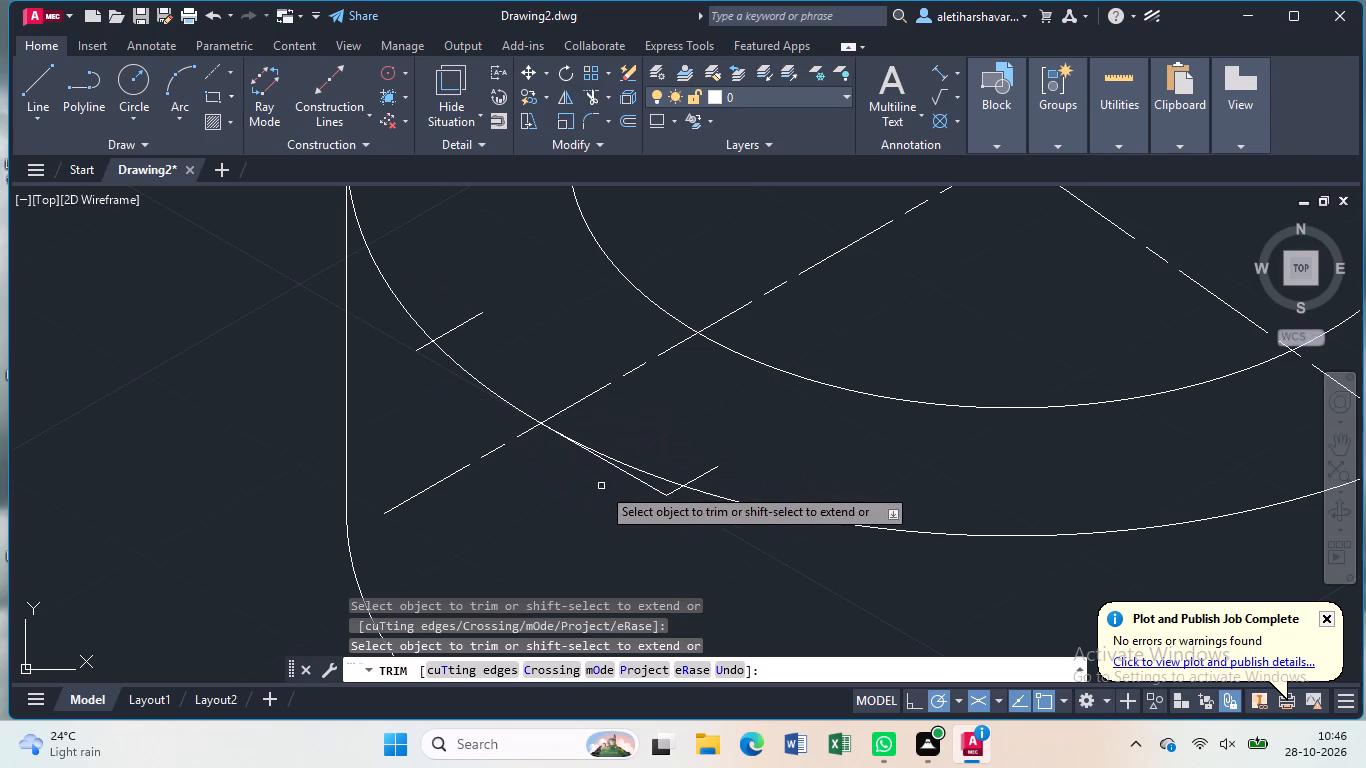
{"action": "left_click", "coordinate": [637, 481]}
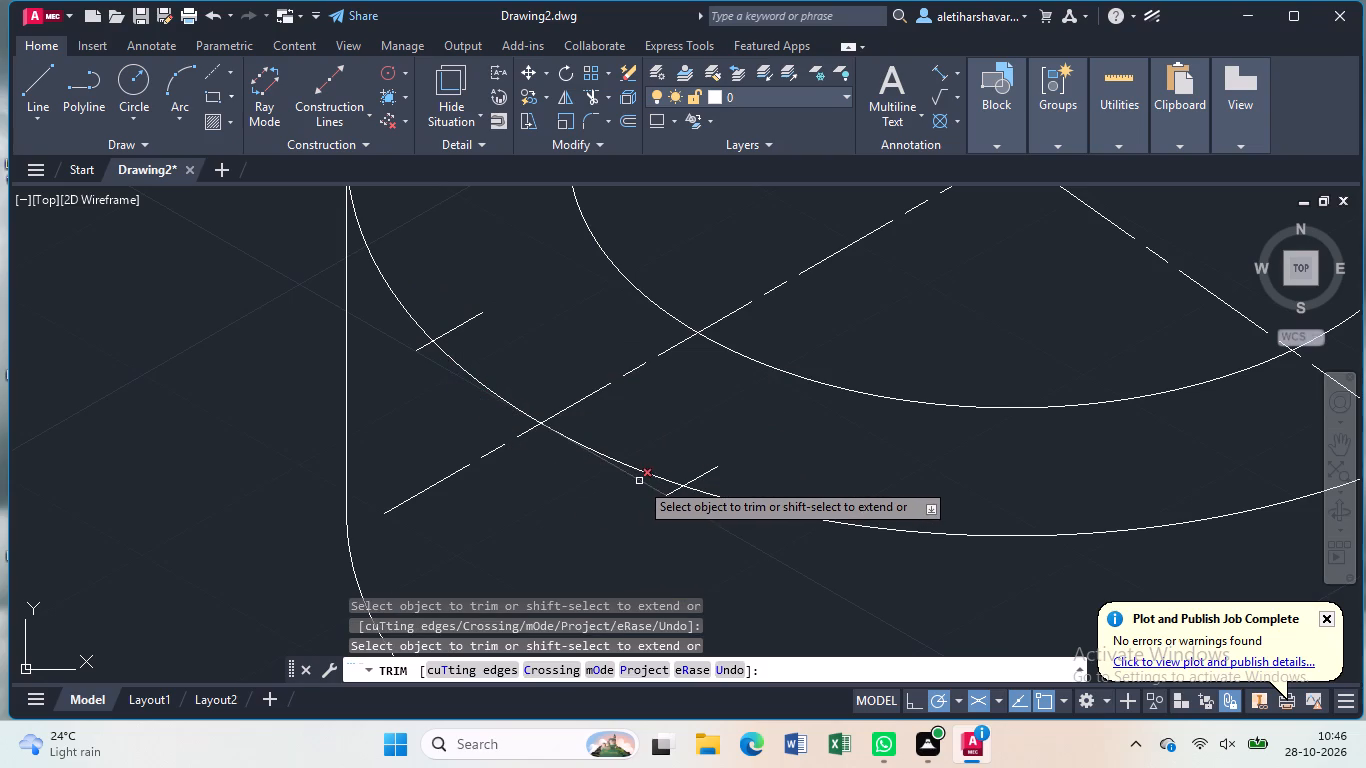
{"action": "left_click", "coordinate": [639, 481]}
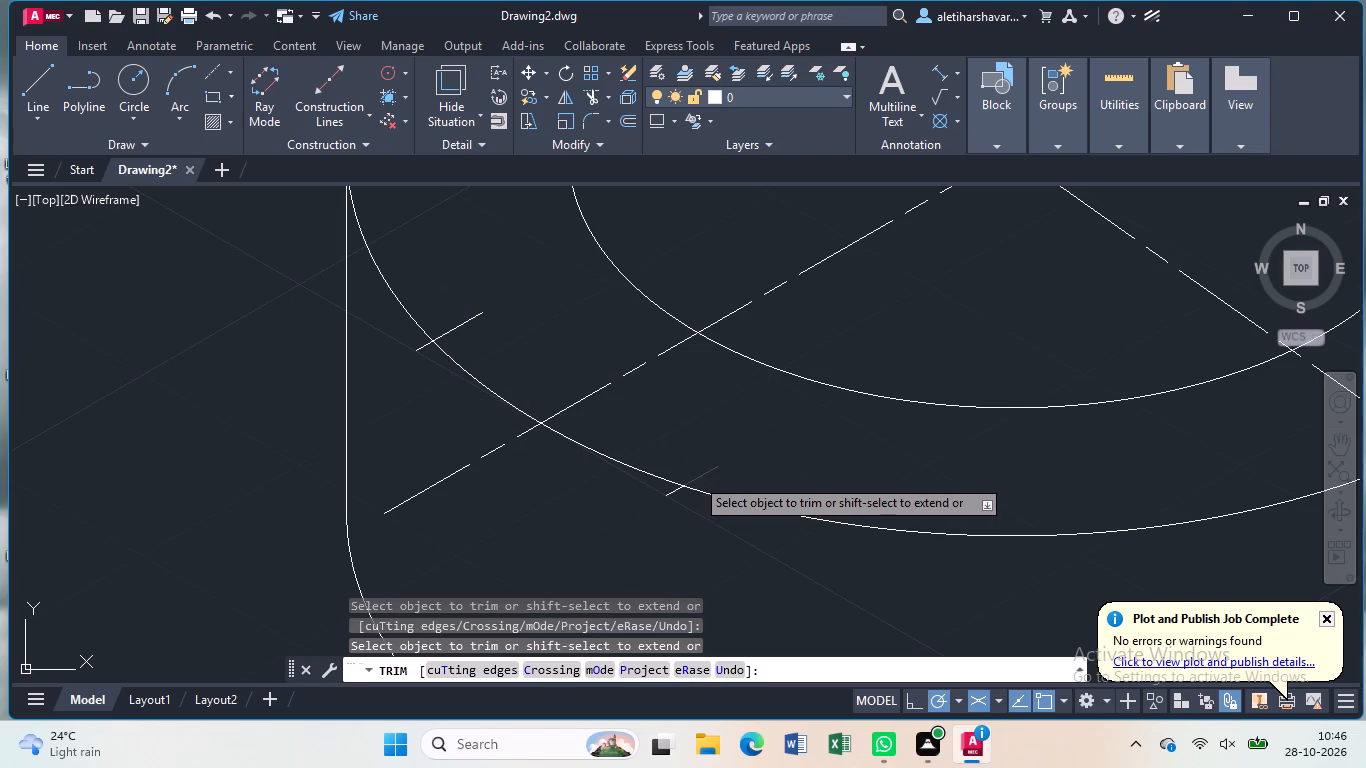
{"action": "left_click", "coordinate": [695, 477]}
{"action": "left_click", "coordinate": [471, 321]}
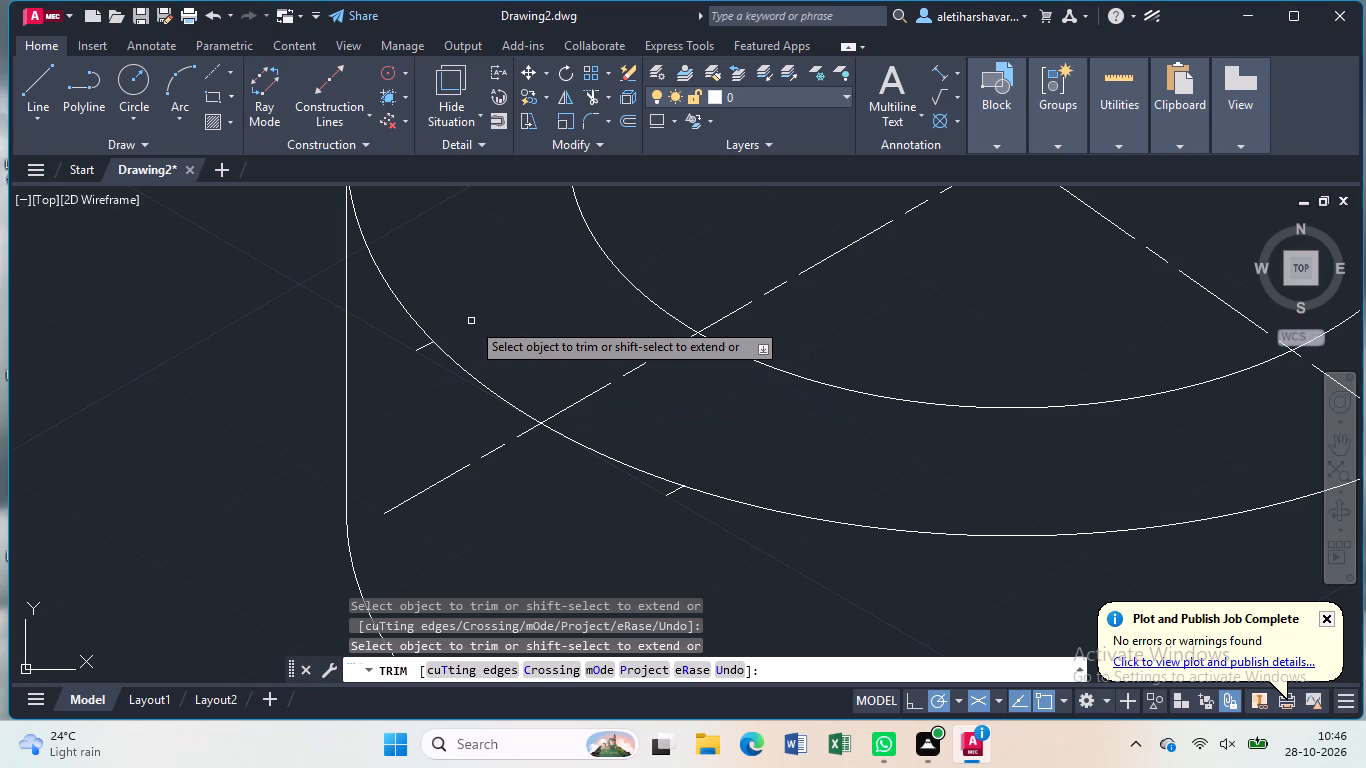
{"action": "key", "text": "Escape"}
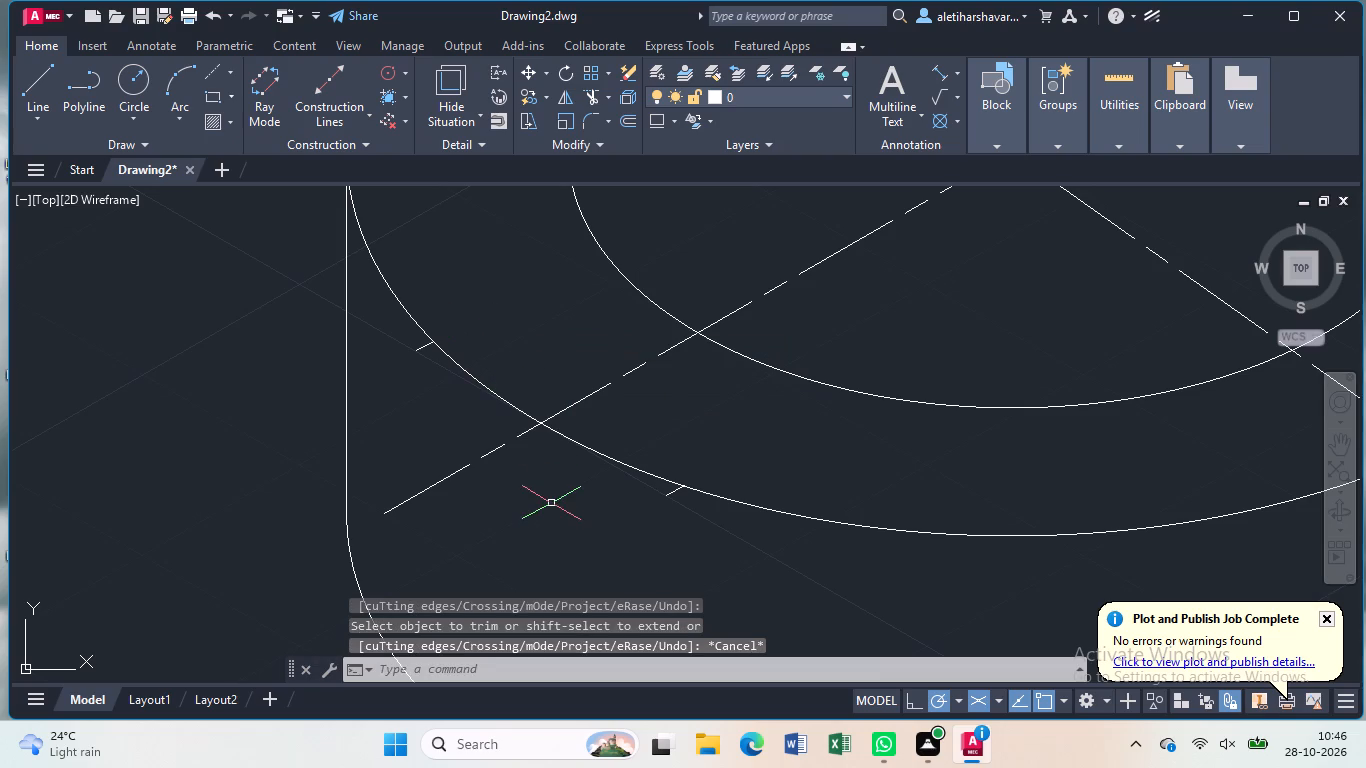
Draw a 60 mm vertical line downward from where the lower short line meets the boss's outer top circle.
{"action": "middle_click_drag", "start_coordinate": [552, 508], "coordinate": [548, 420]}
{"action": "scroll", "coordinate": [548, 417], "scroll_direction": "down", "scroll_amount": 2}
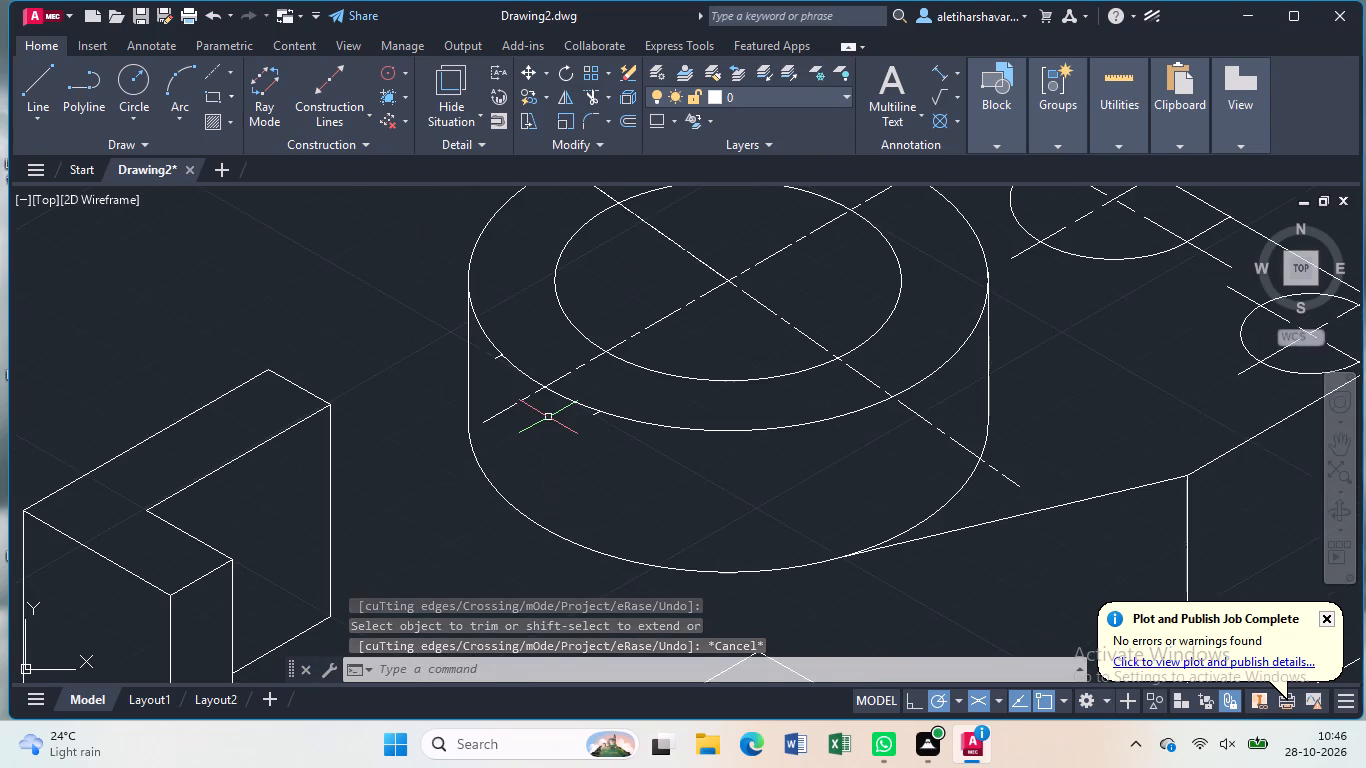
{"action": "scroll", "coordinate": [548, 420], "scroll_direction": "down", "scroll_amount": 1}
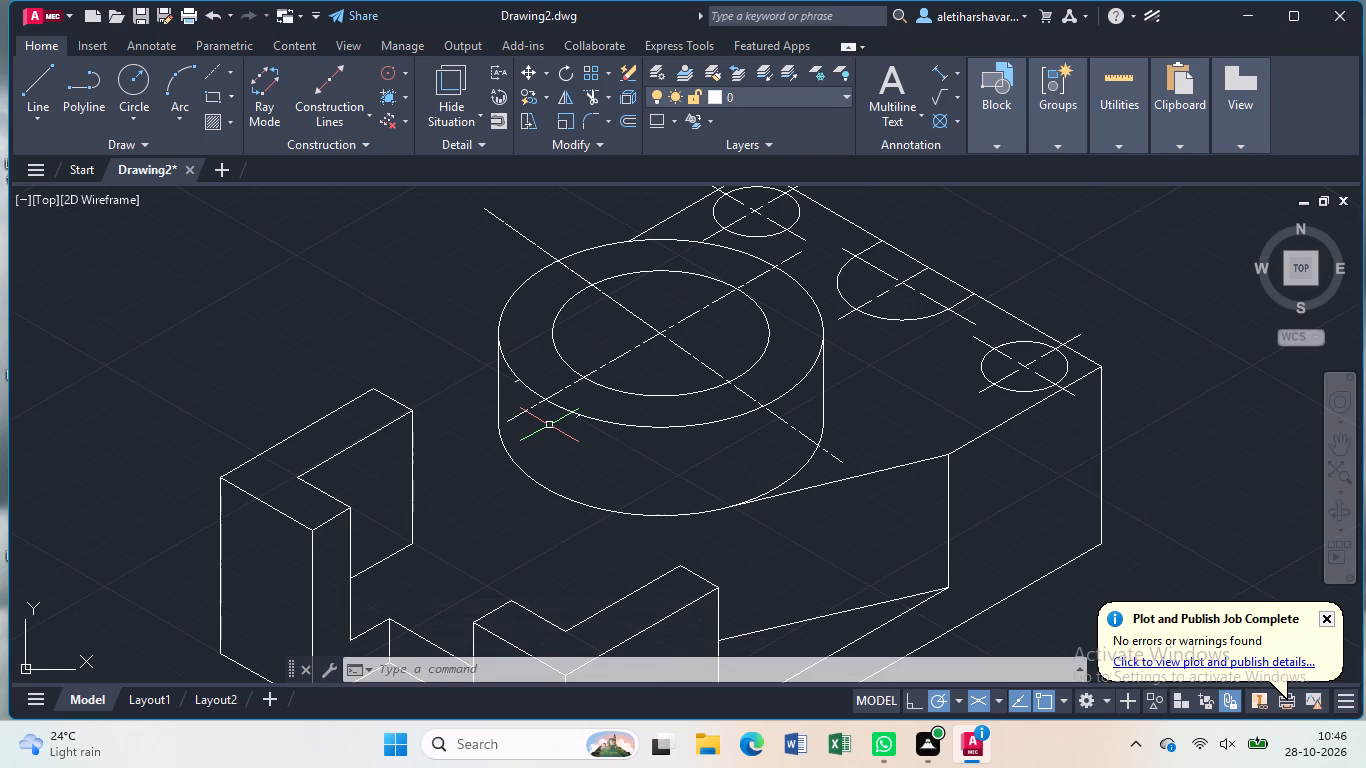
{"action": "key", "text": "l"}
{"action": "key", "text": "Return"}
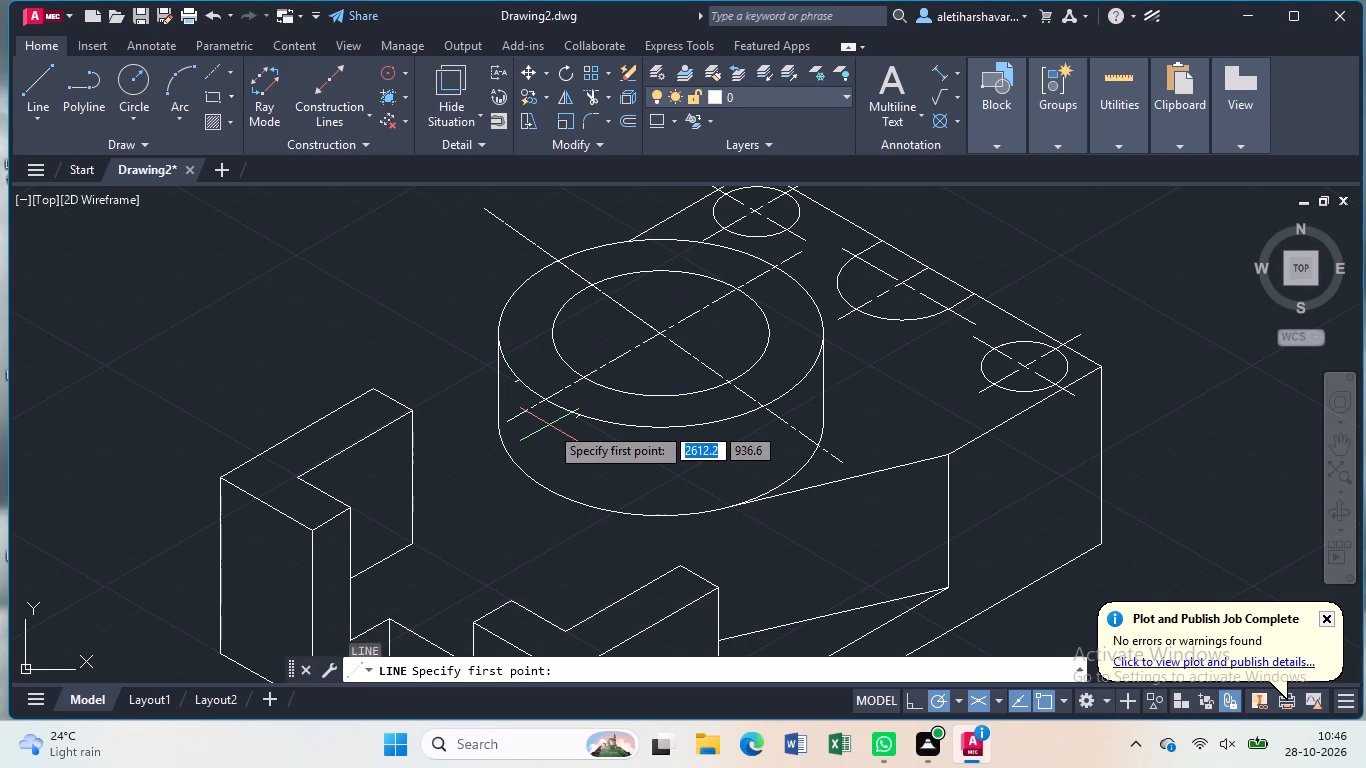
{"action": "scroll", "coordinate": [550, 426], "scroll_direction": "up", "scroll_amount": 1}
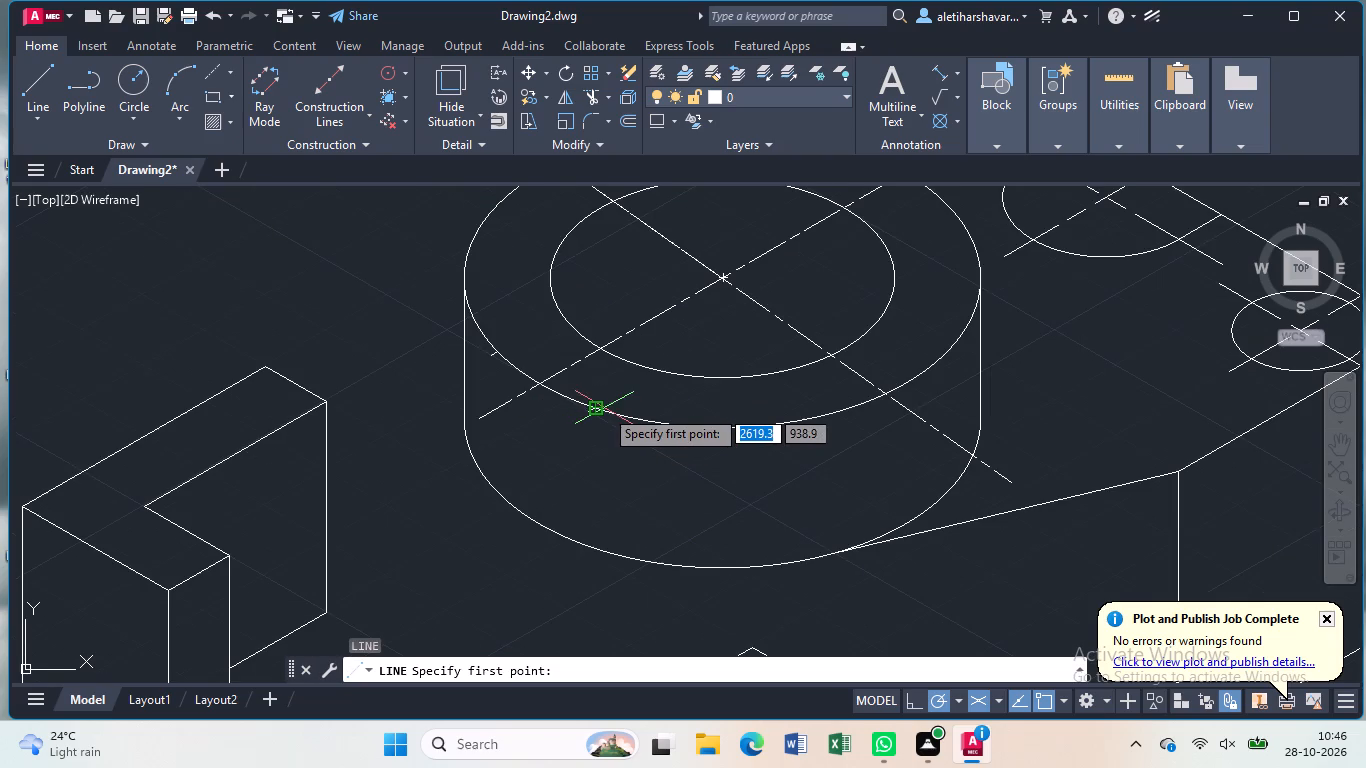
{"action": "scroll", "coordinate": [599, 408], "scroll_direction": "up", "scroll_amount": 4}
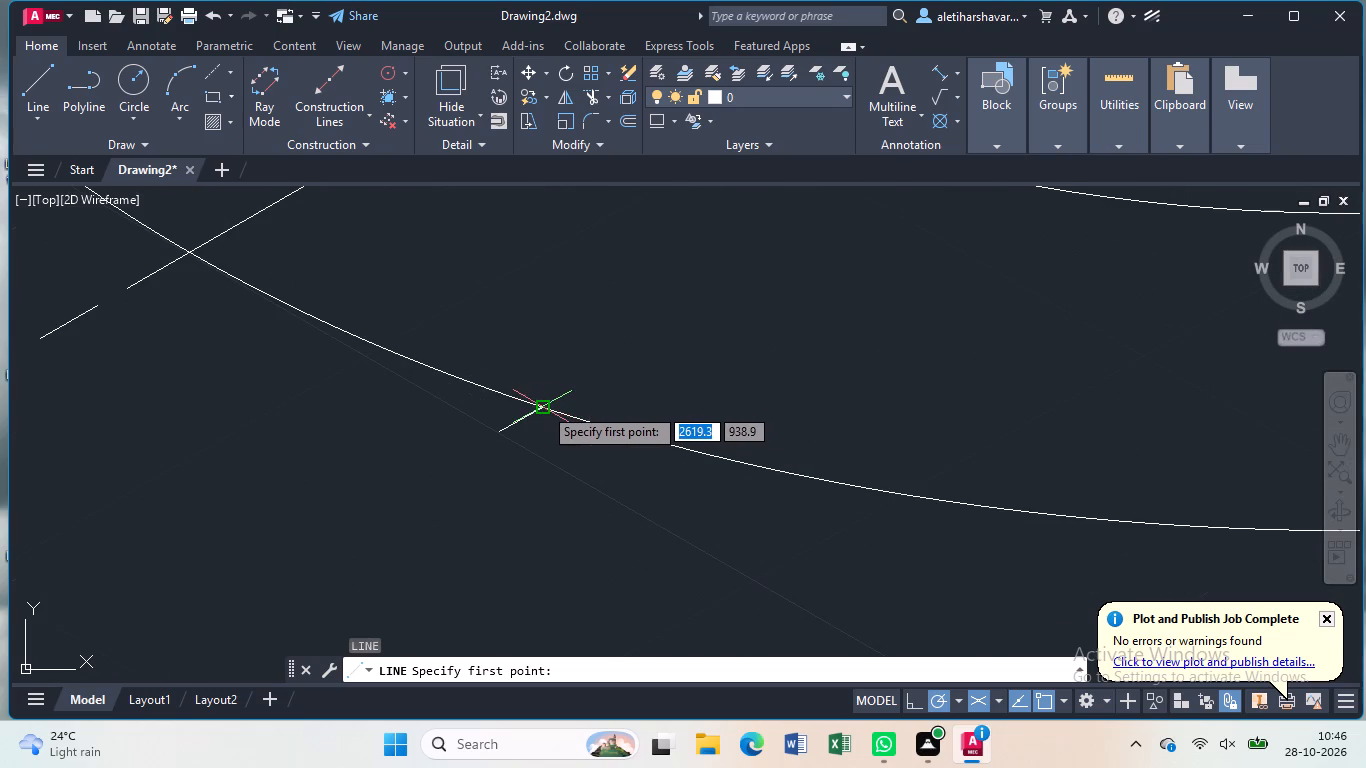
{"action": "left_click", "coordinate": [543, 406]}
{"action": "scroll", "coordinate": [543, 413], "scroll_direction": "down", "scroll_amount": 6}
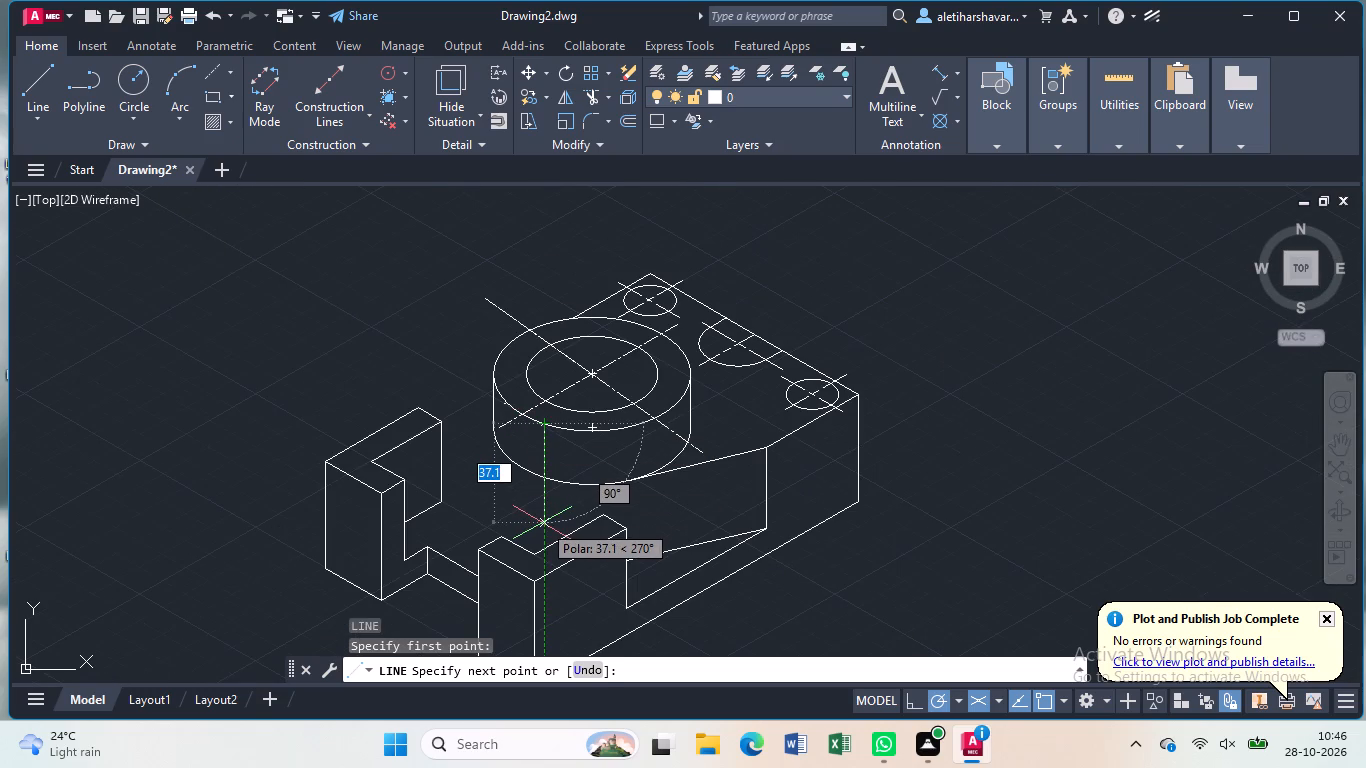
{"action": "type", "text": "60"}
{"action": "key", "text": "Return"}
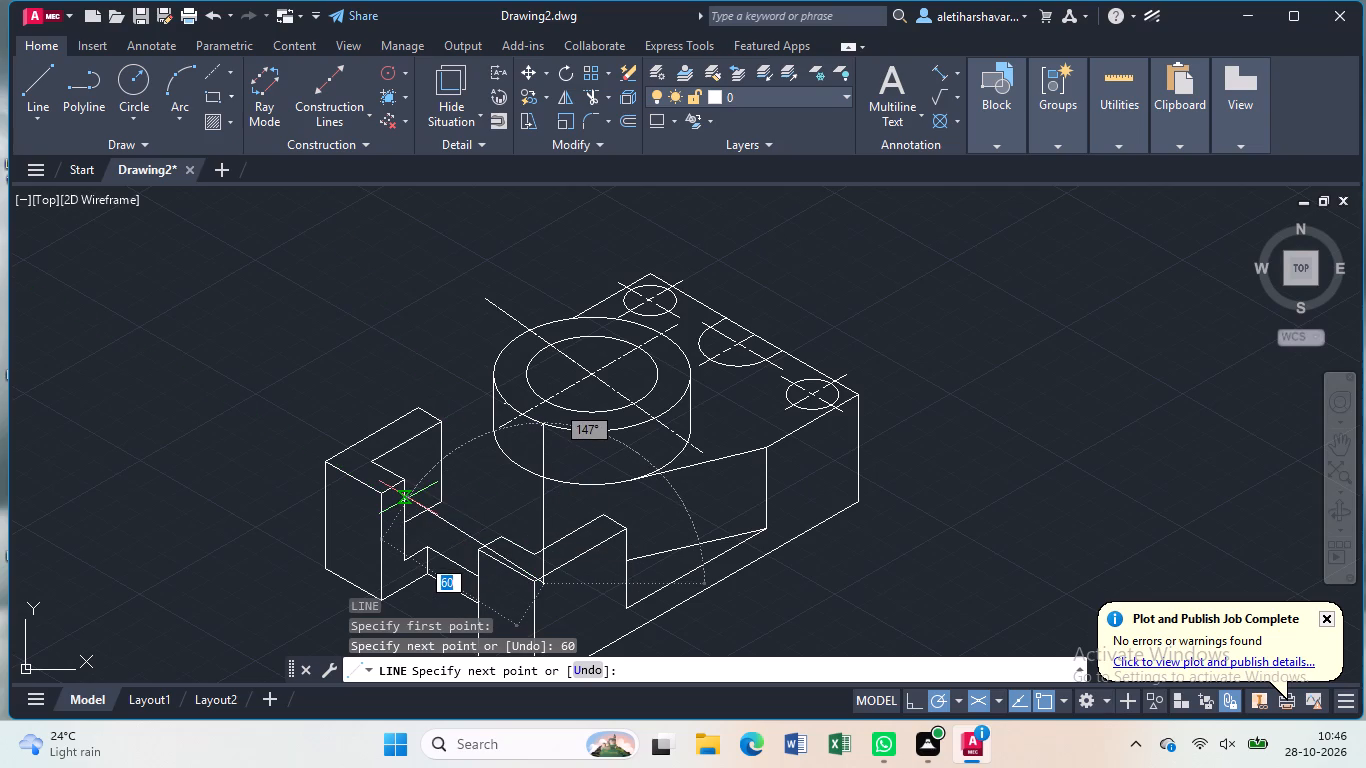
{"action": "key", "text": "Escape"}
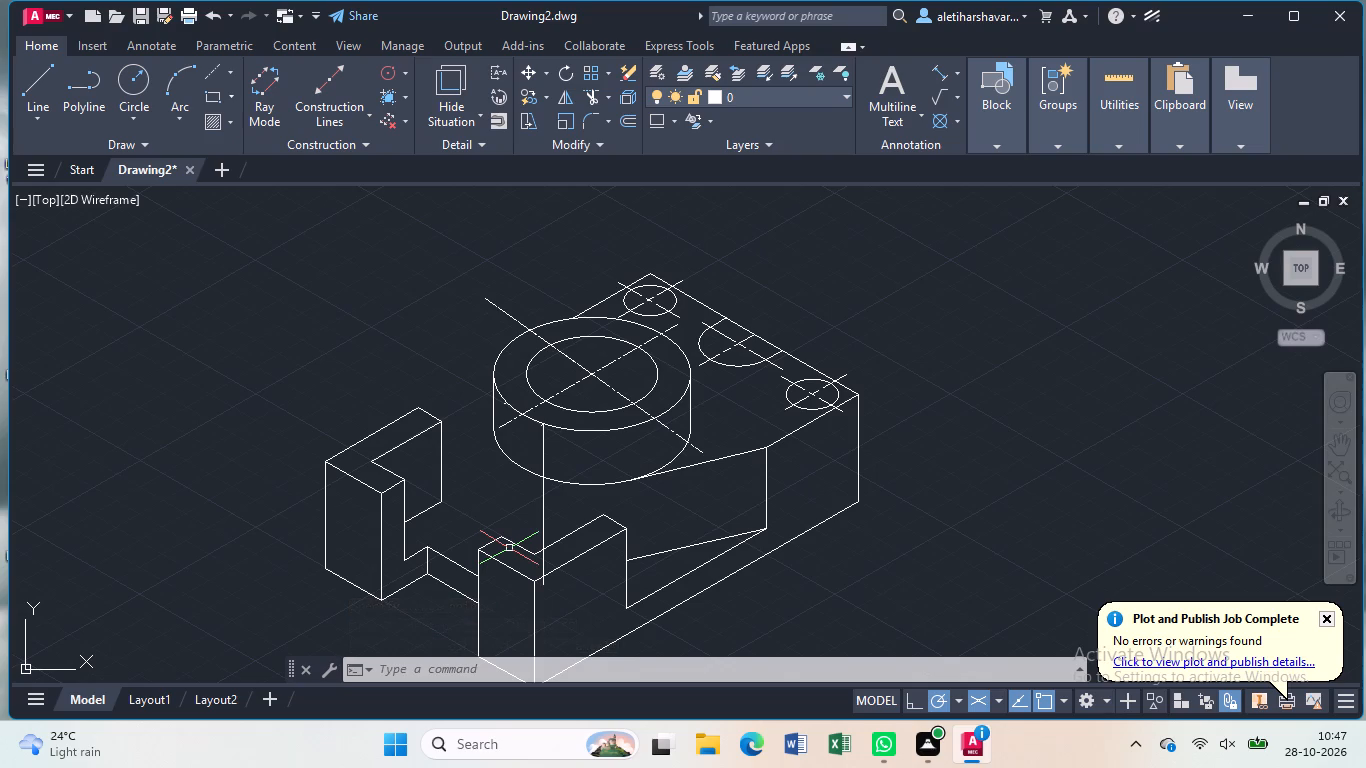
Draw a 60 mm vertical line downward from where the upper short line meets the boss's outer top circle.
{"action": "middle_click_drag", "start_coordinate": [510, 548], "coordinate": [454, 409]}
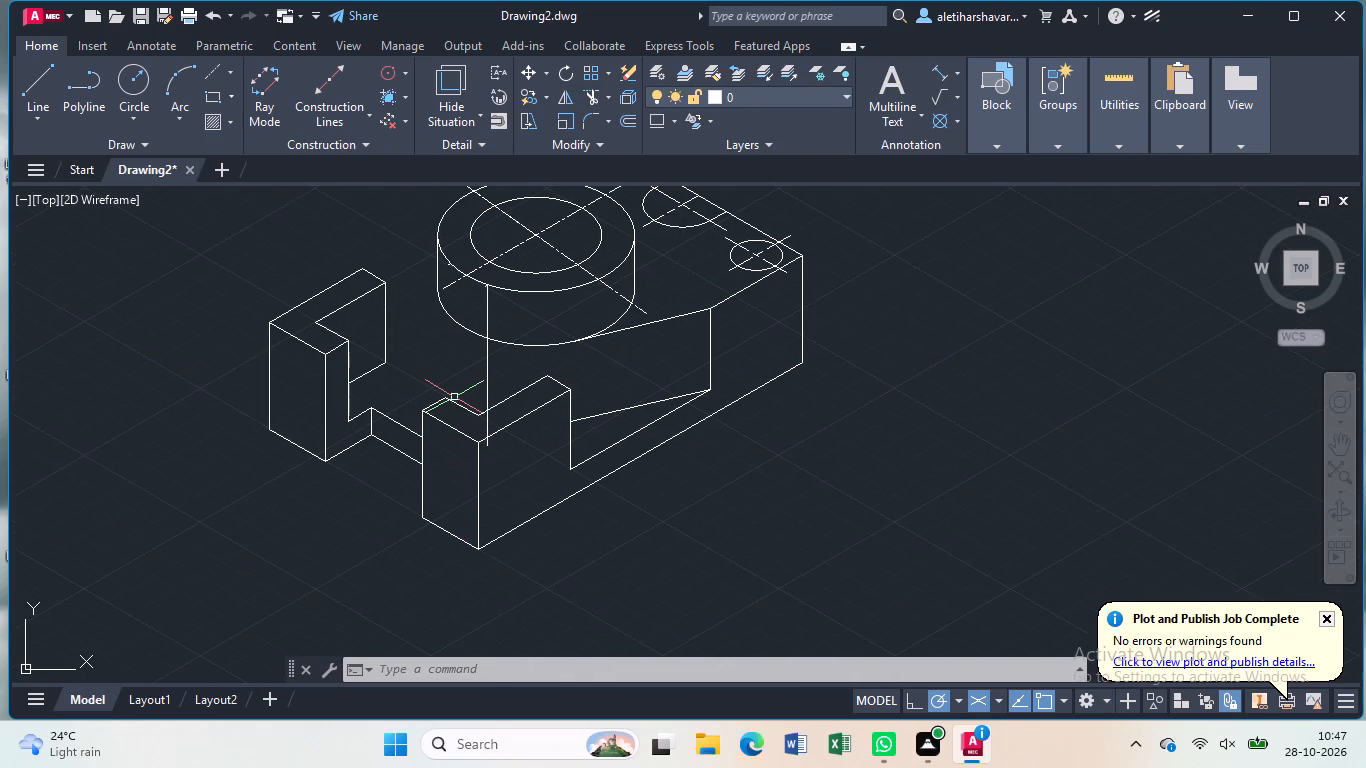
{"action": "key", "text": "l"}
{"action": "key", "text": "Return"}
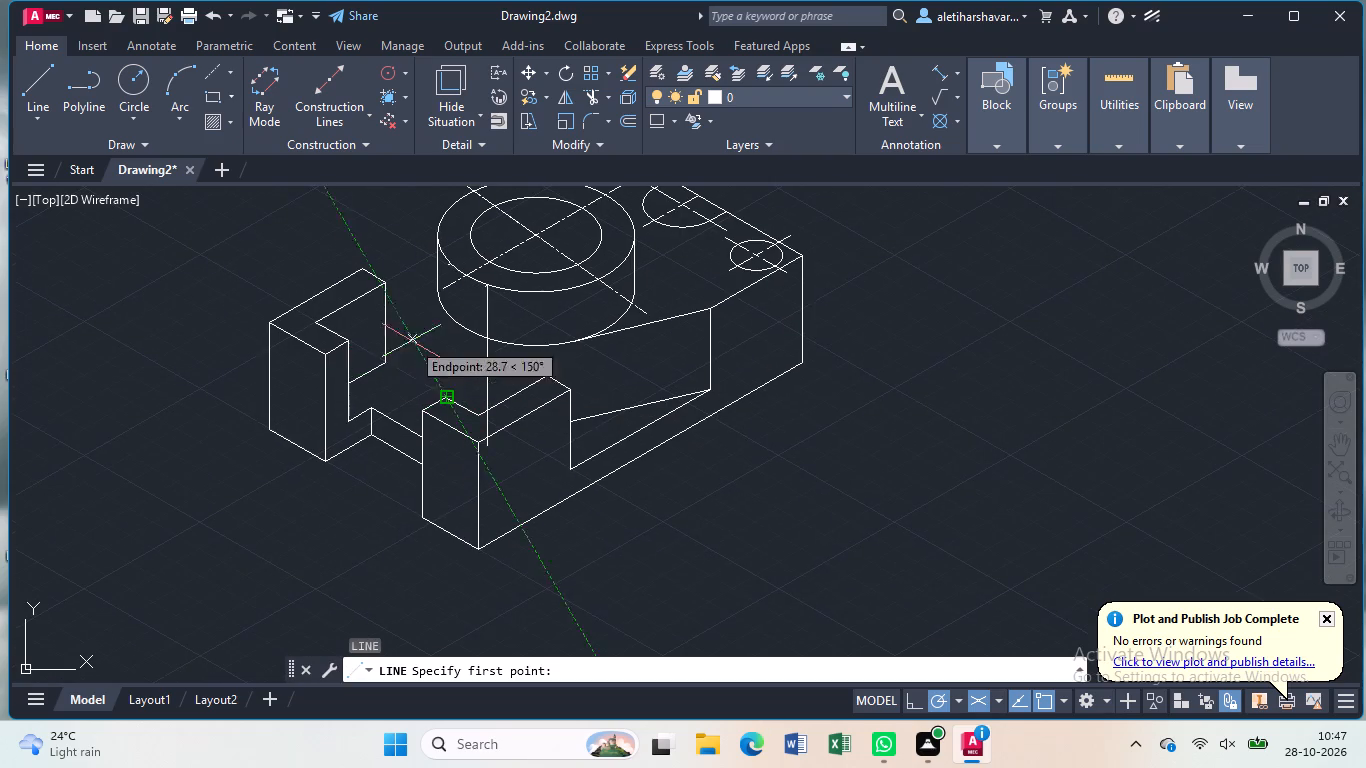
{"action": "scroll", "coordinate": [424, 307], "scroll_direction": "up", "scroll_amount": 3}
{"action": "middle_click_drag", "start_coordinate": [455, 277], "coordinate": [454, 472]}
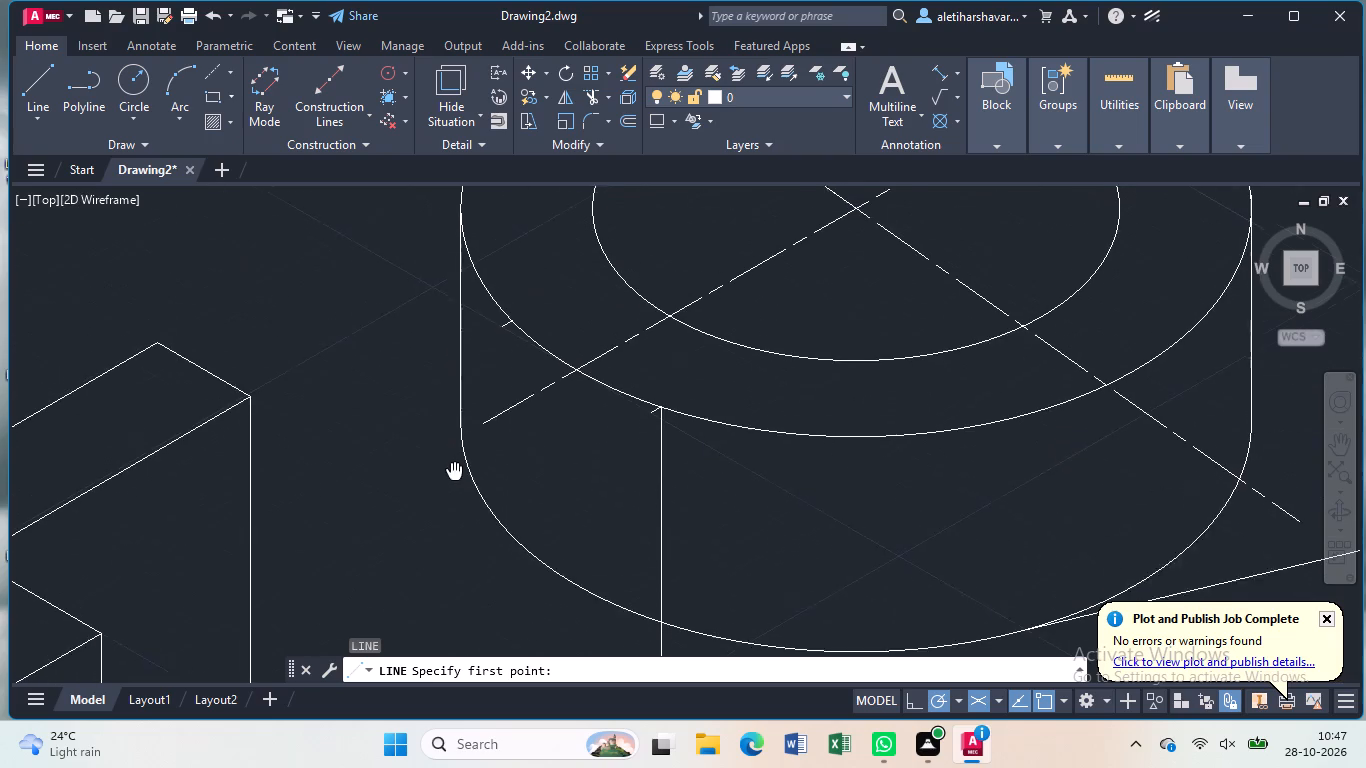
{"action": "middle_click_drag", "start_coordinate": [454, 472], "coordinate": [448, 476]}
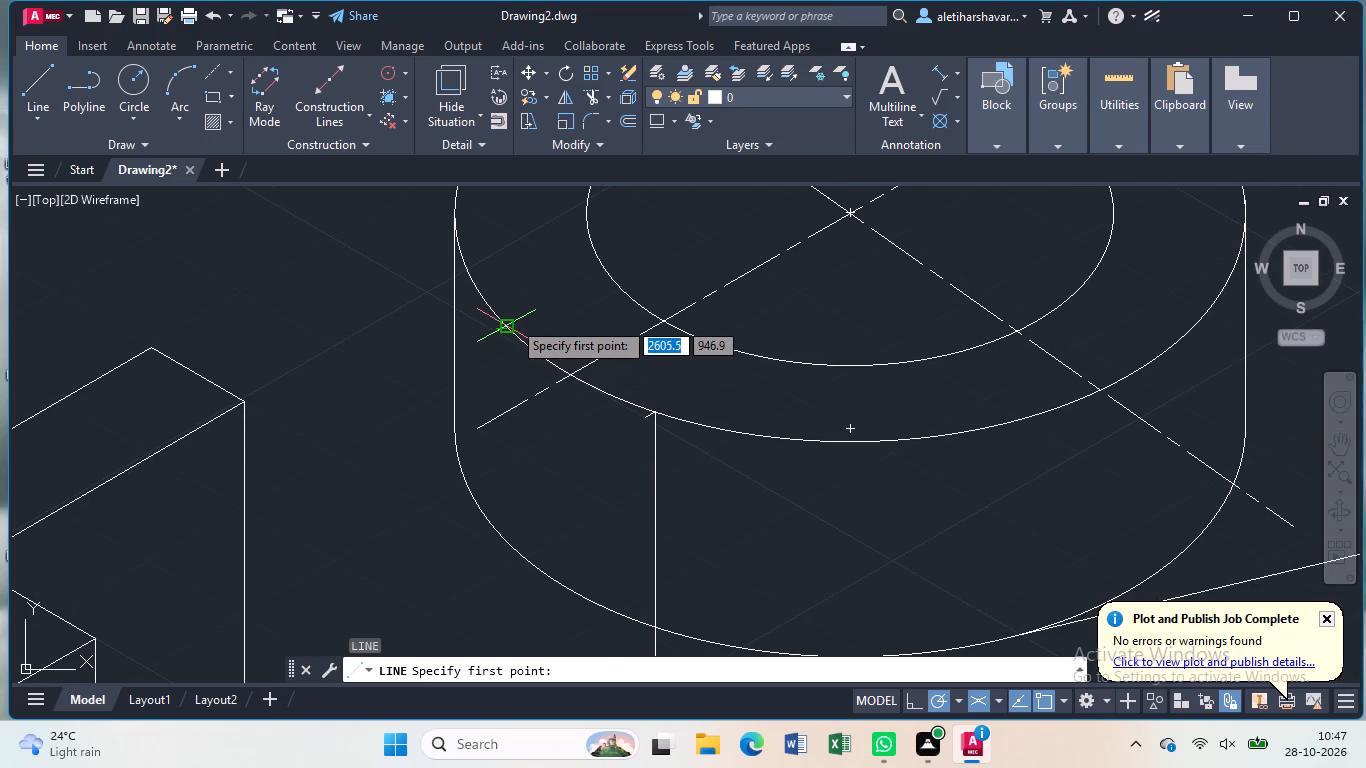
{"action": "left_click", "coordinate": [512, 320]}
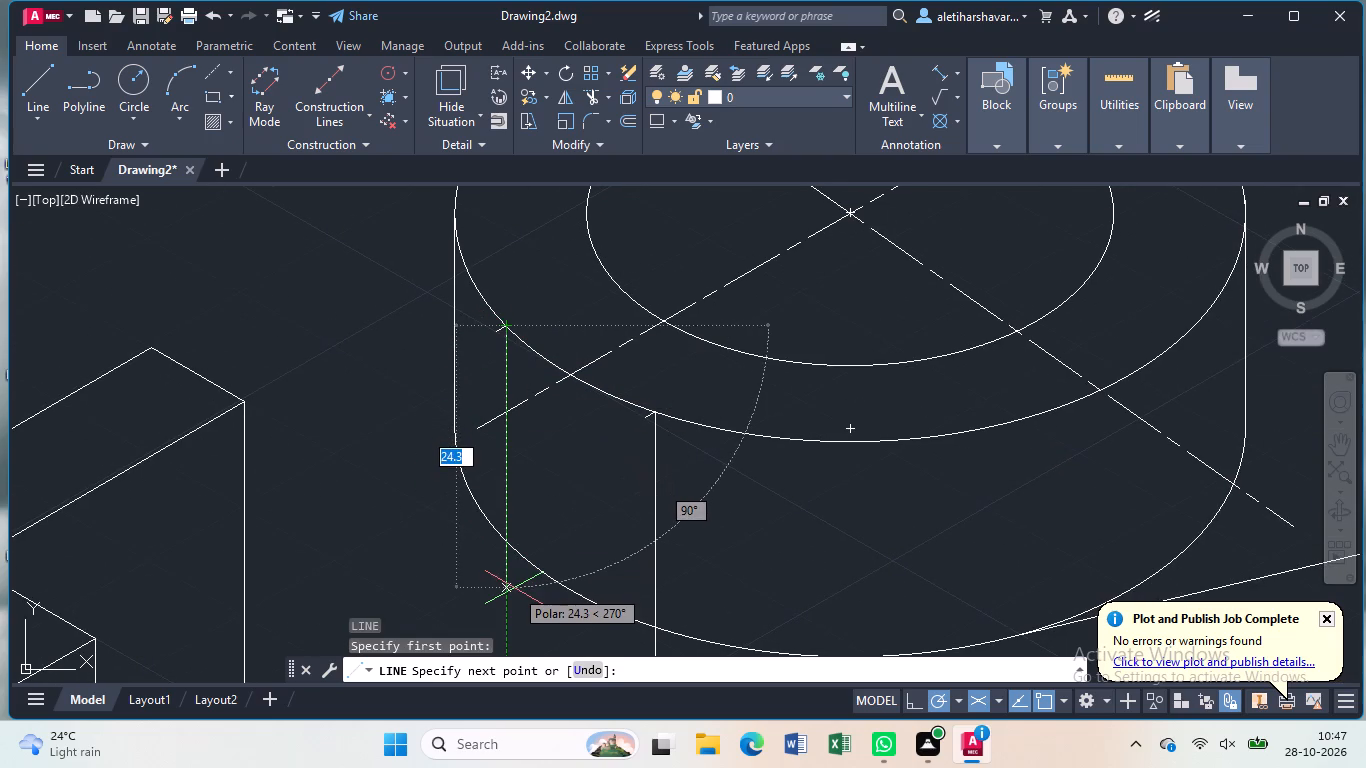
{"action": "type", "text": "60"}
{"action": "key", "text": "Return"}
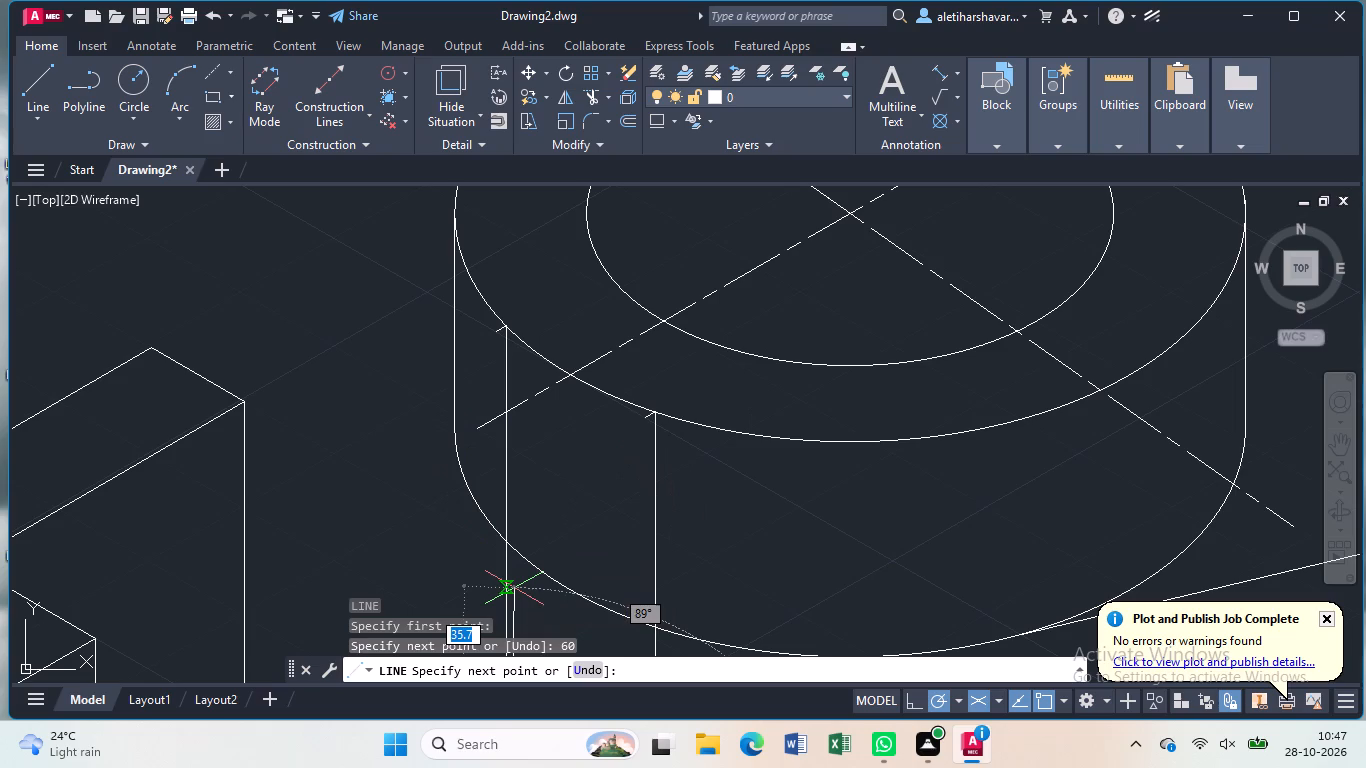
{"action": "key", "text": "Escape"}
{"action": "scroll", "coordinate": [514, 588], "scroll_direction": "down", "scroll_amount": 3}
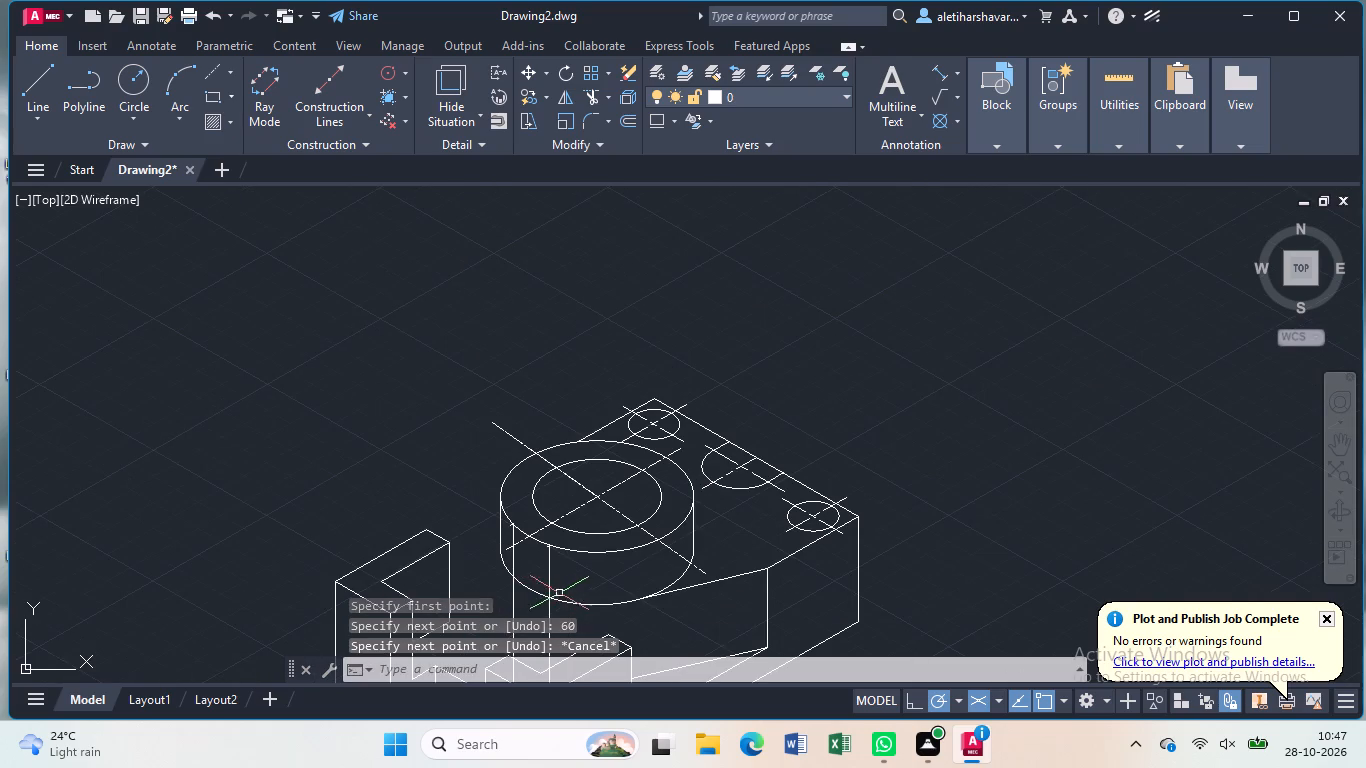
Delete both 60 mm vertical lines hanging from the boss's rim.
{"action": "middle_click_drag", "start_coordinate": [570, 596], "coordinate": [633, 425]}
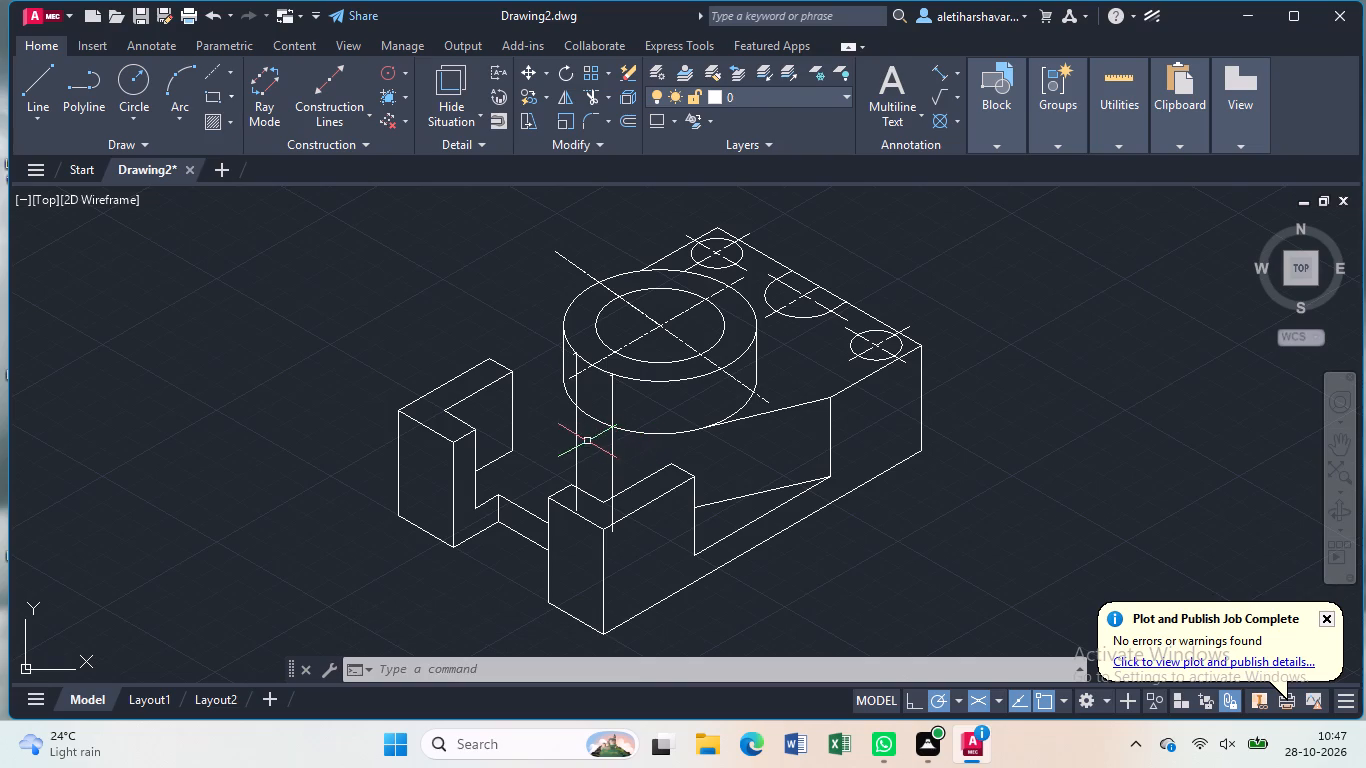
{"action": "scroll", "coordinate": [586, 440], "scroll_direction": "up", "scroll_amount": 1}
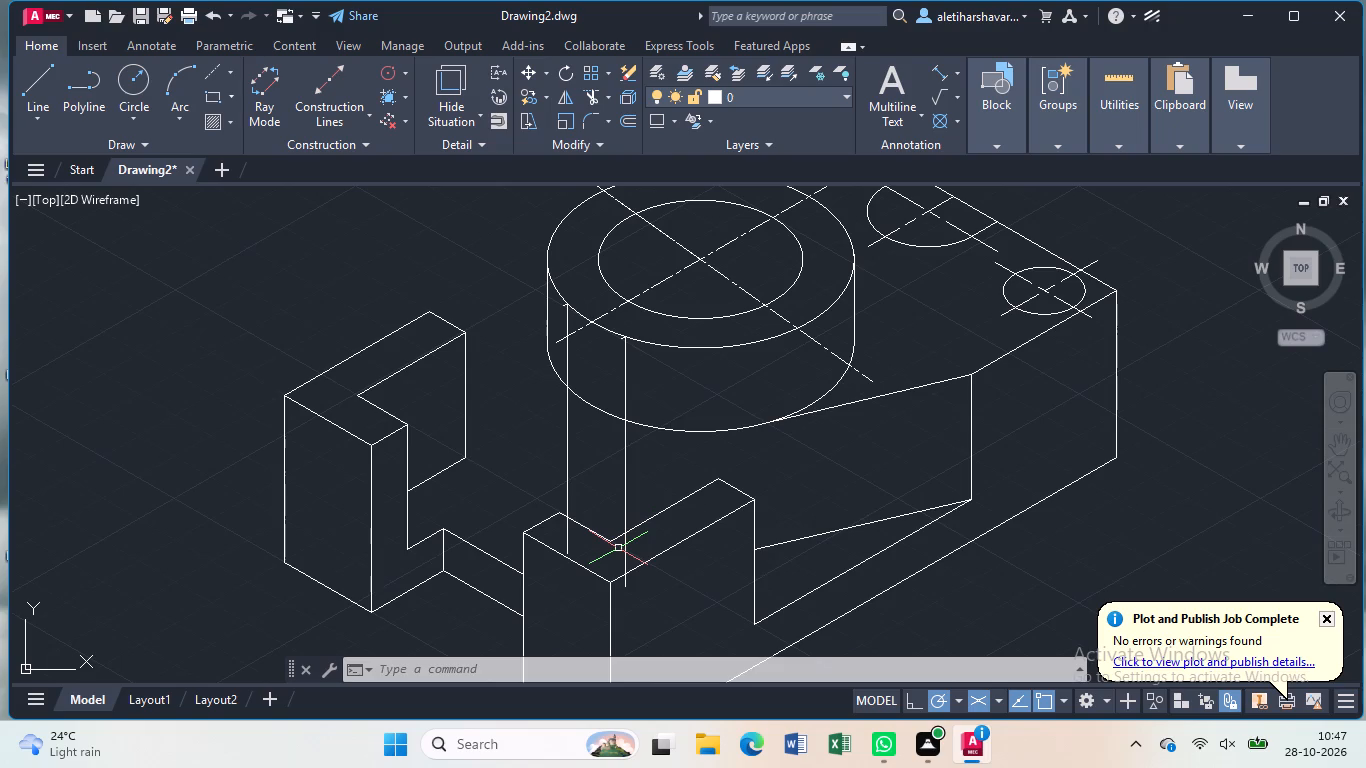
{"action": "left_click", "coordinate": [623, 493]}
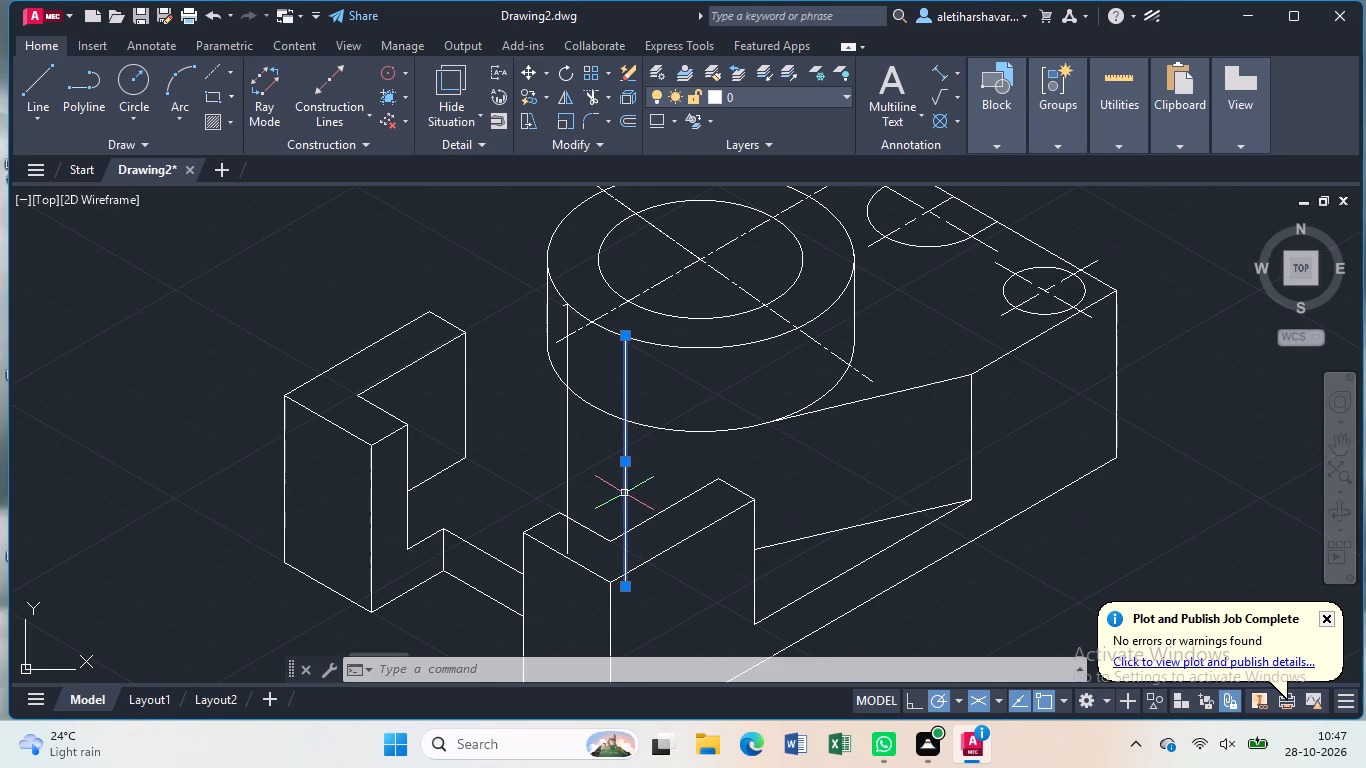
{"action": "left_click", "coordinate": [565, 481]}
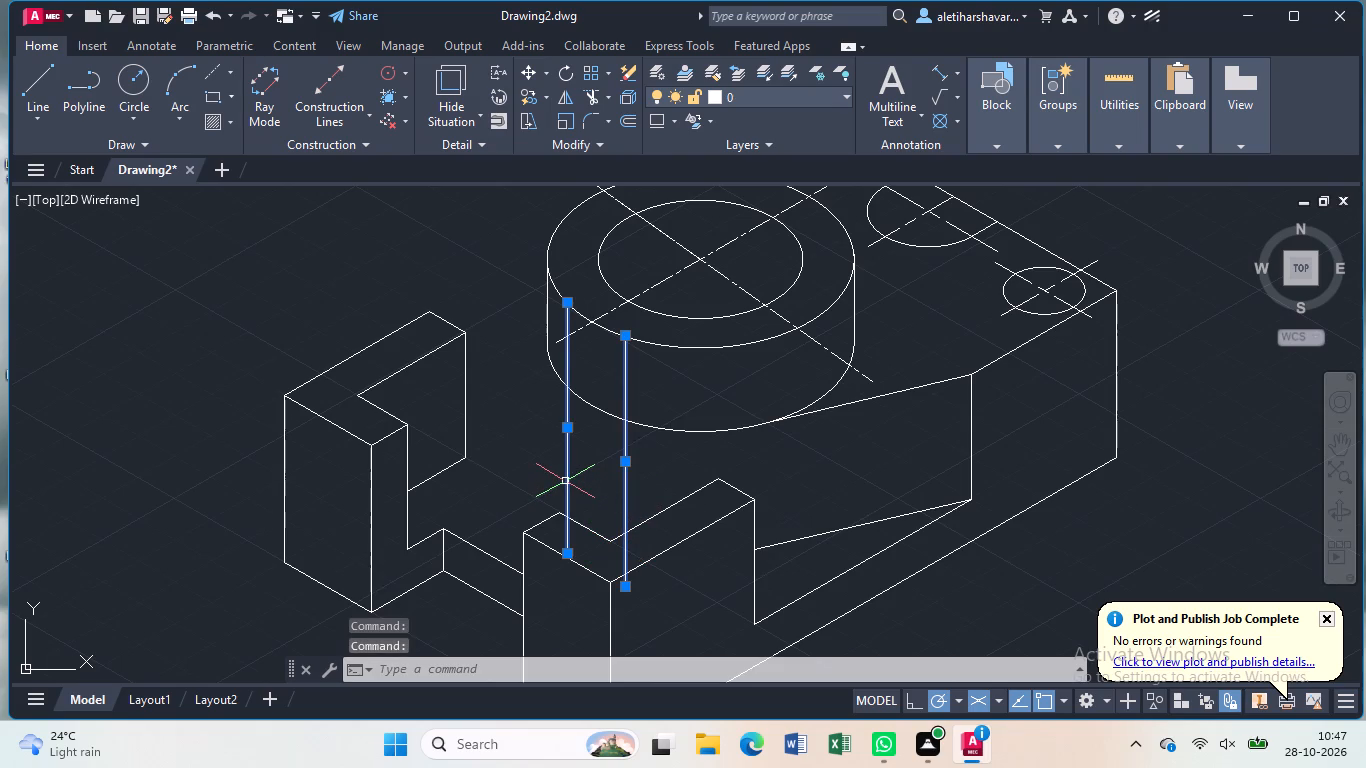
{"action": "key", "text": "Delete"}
Draw a 50 mm vertical line downward from where the lower short line meets the boss's outer top circle.
{"action": "key", "text": "l"}
{"action": "key", "text": "Return"}
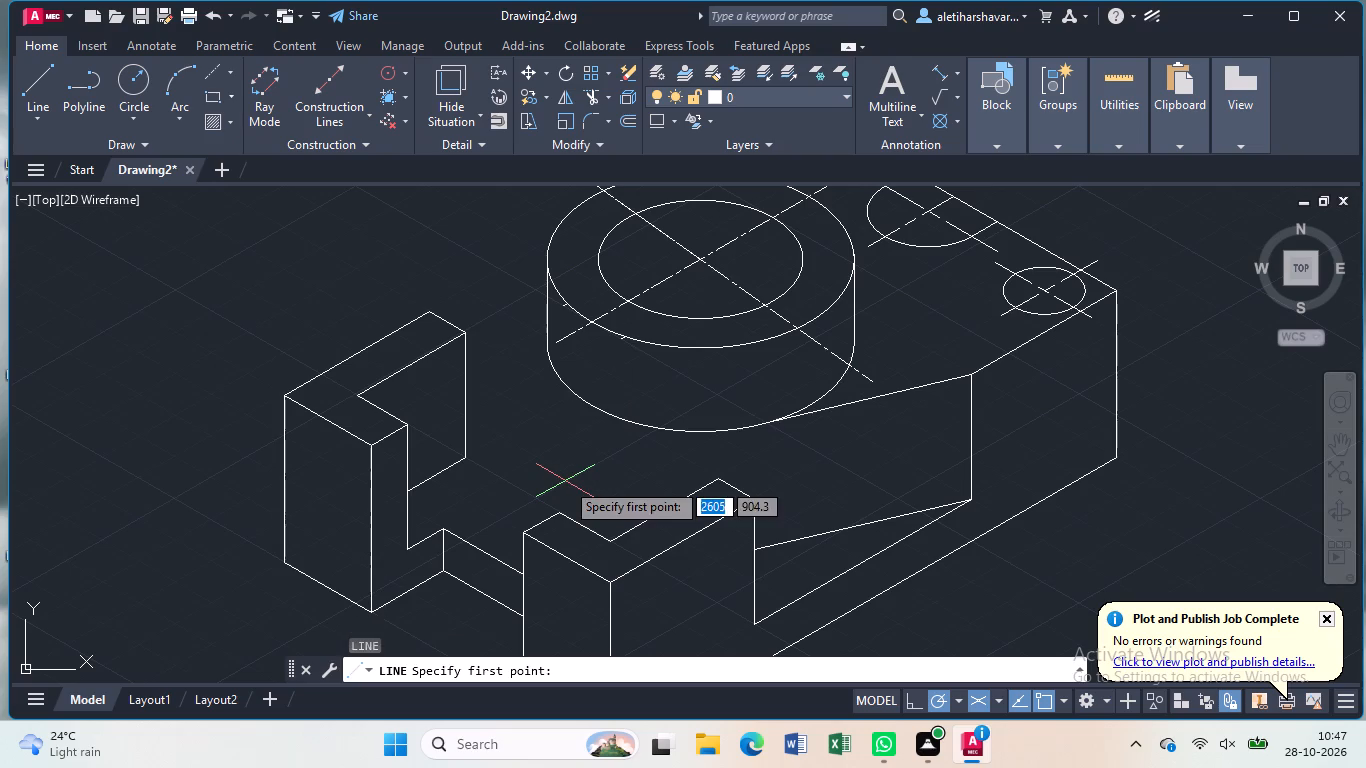
{"action": "scroll", "coordinate": [553, 435], "scroll_direction": "up", "scroll_amount": 3}
{"action": "middle_click_drag", "start_coordinate": [665, 377], "coordinate": [641, 698]}
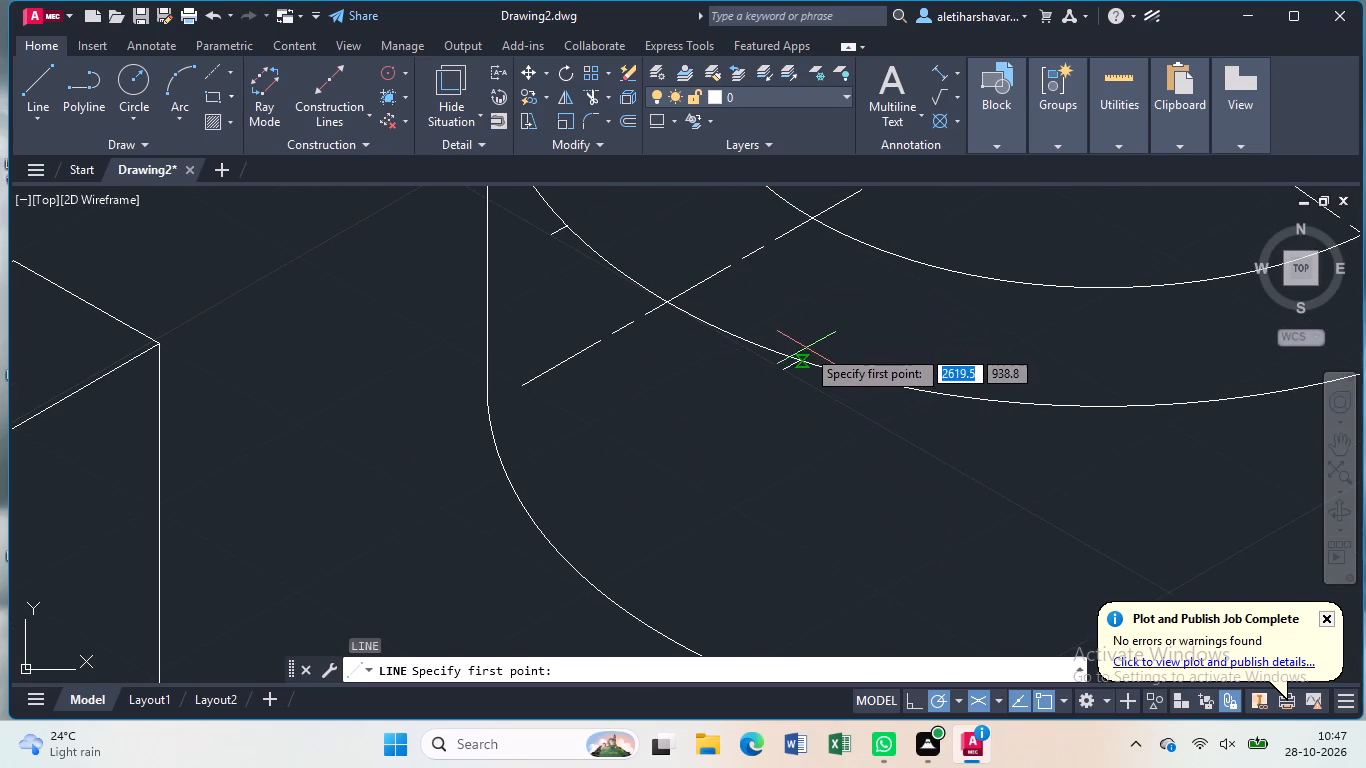
{"action": "left_click", "coordinate": [799, 356]}
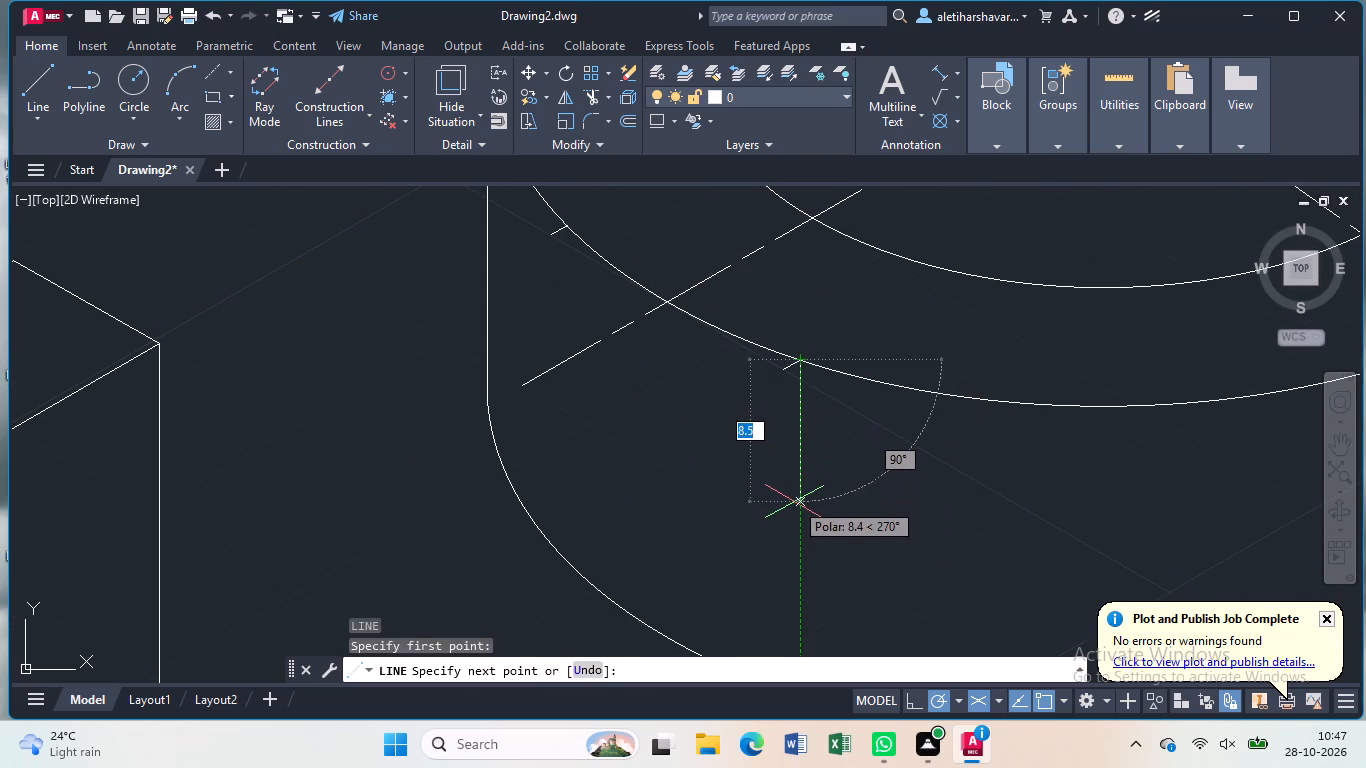
{"action": "key", "text": "5"}
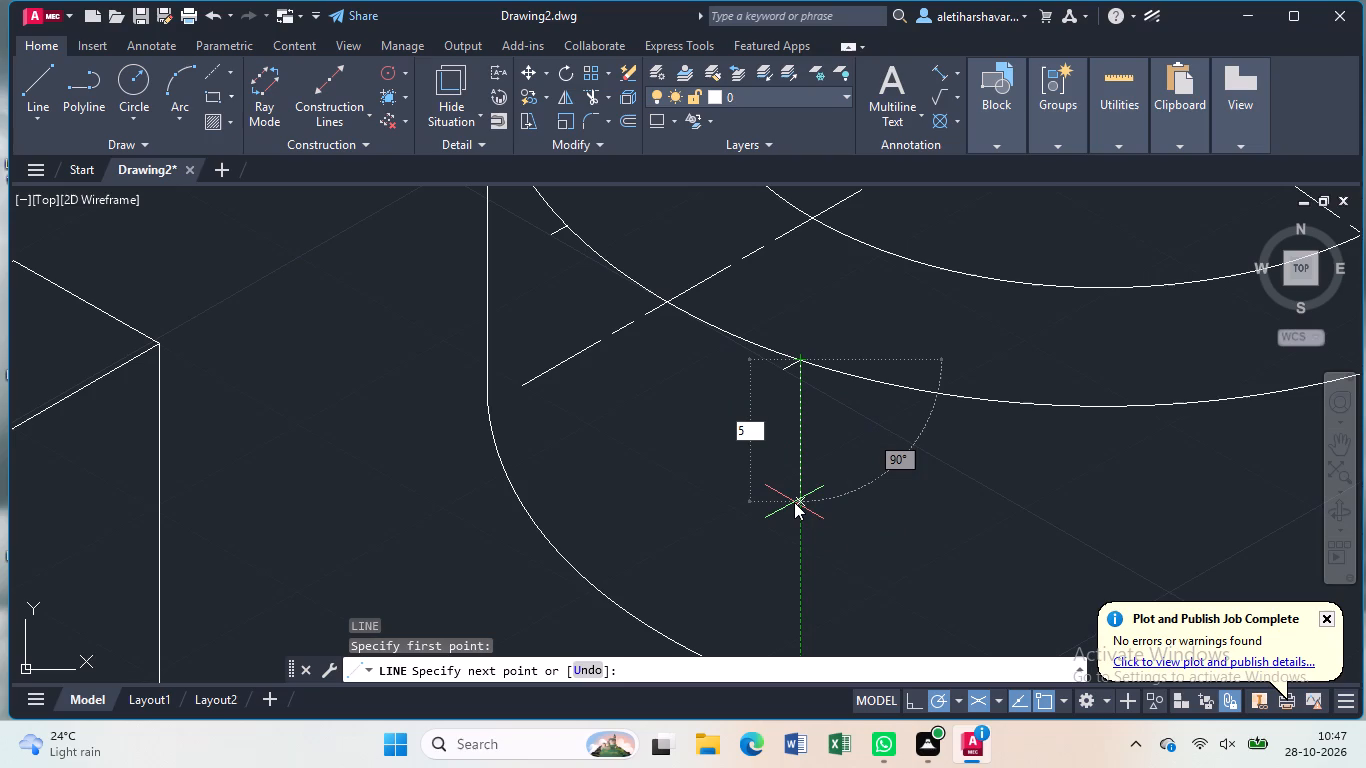
{"action": "key", "text": "0"}
{"action": "key", "text": "Return"}
Continue from the 50 mm line's lower end with a line about 61 mm long at 210°, crossing the front corner block.
{"action": "scroll", "coordinate": [792, 513], "scroll_direction": "down", "scroll_amount": 2}
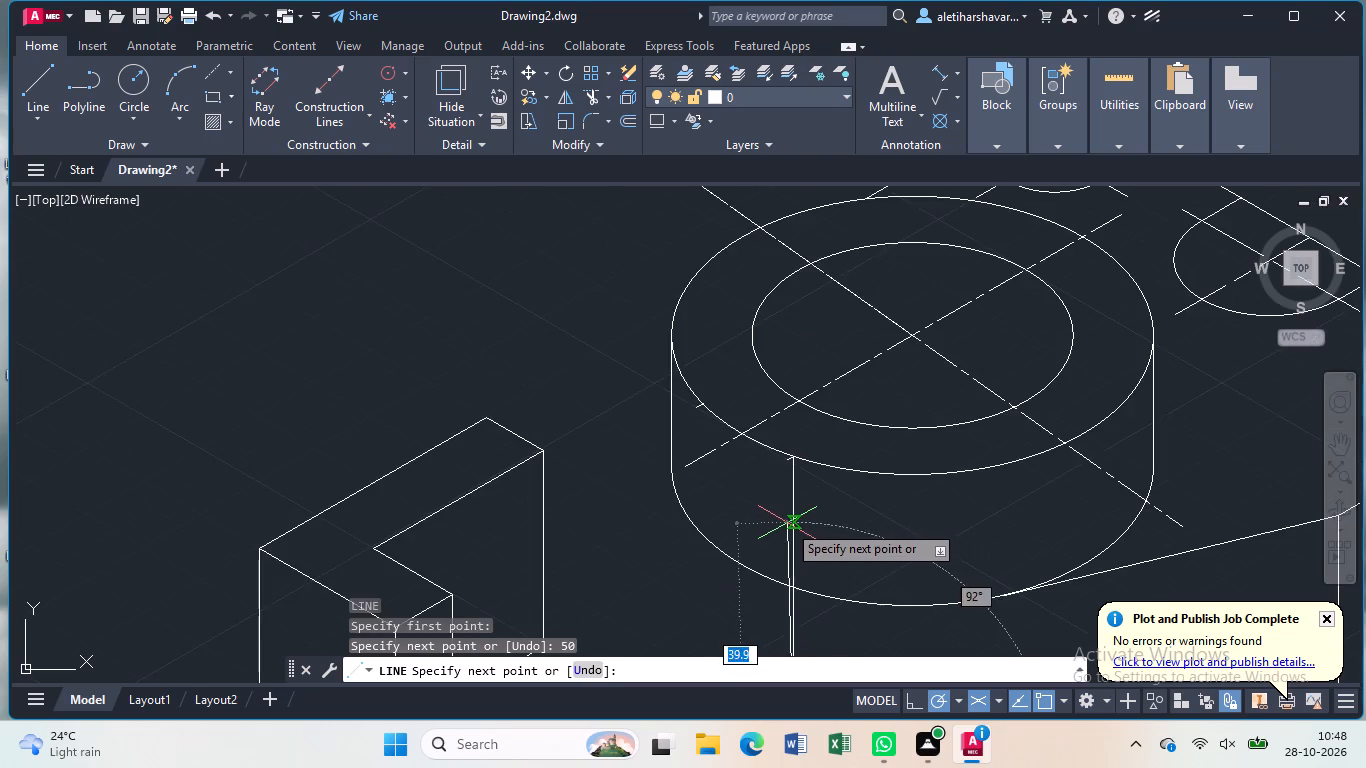
{"action": "scroll", "coordinate": [781, 534], "scroll_direction": "down", "scroll_amount": 2}
{"action": "middle_click_drag", "start_coordinate": [778, 545], "coordinate": [781, 325]}
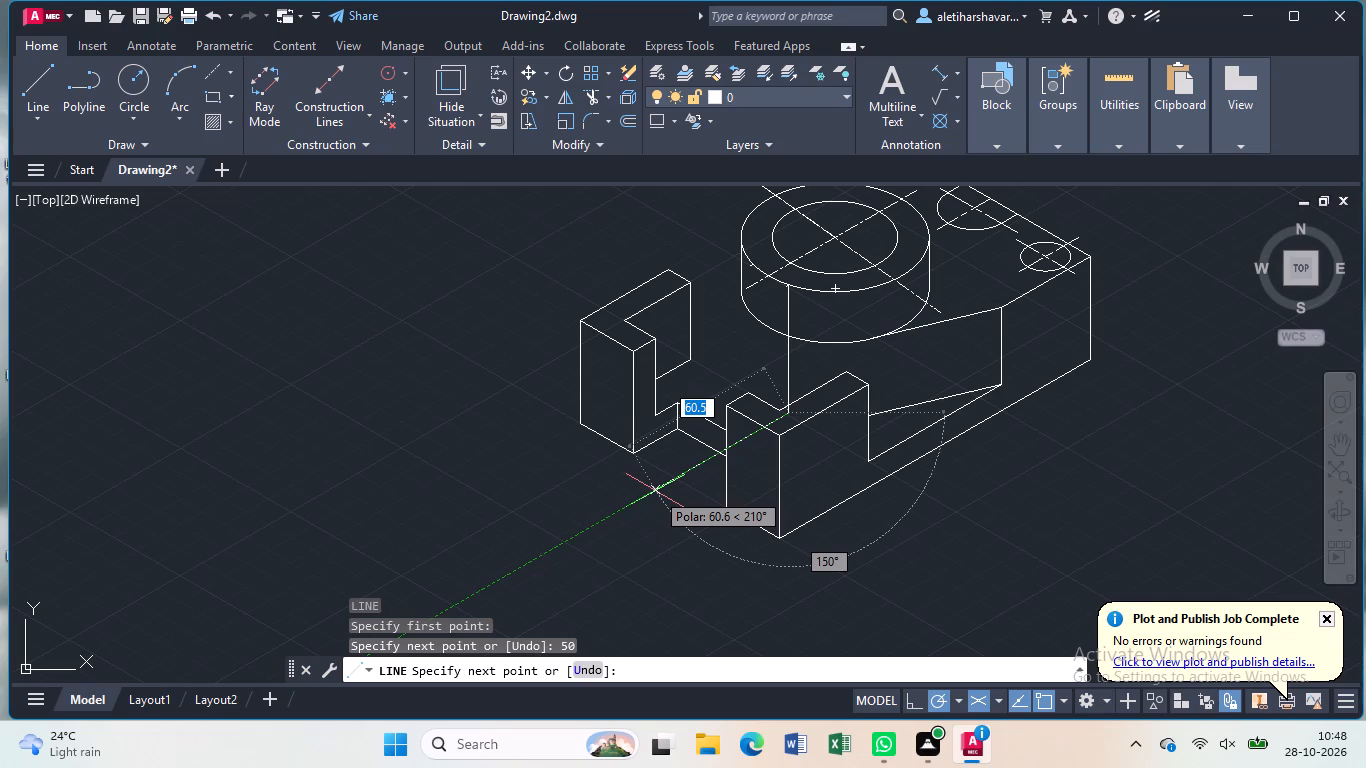
{"action": "left_click", "coordinate": [655, 491]}
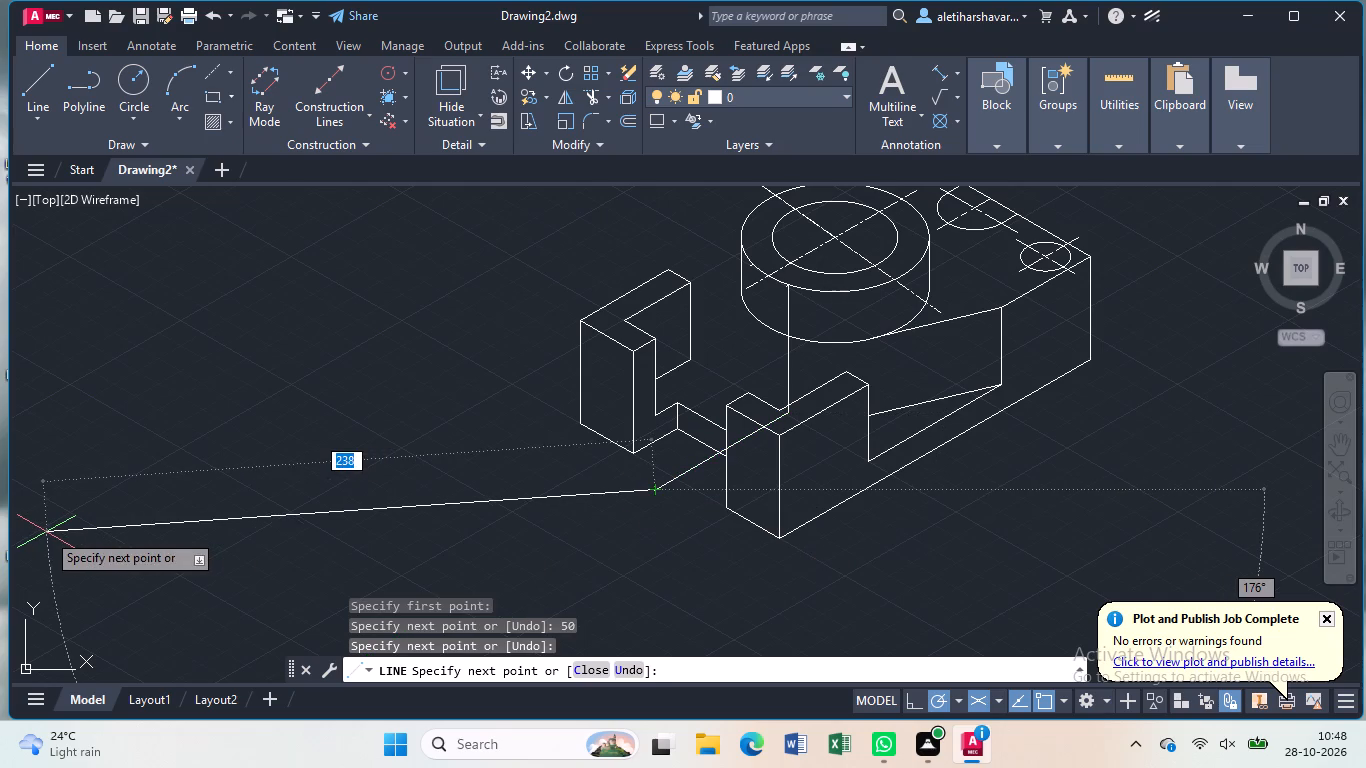
{"action": "key", "text": "Escape"}
From the midpoint of the low front wall's upper edge, draw 5 mm at 30°, 8 mm down parallel to the edge, and 16 mm back at 150°.
{"action": "scroll", "coordinate": [679, 433], "scroll_direction": "up", "scroll_amount": 2}
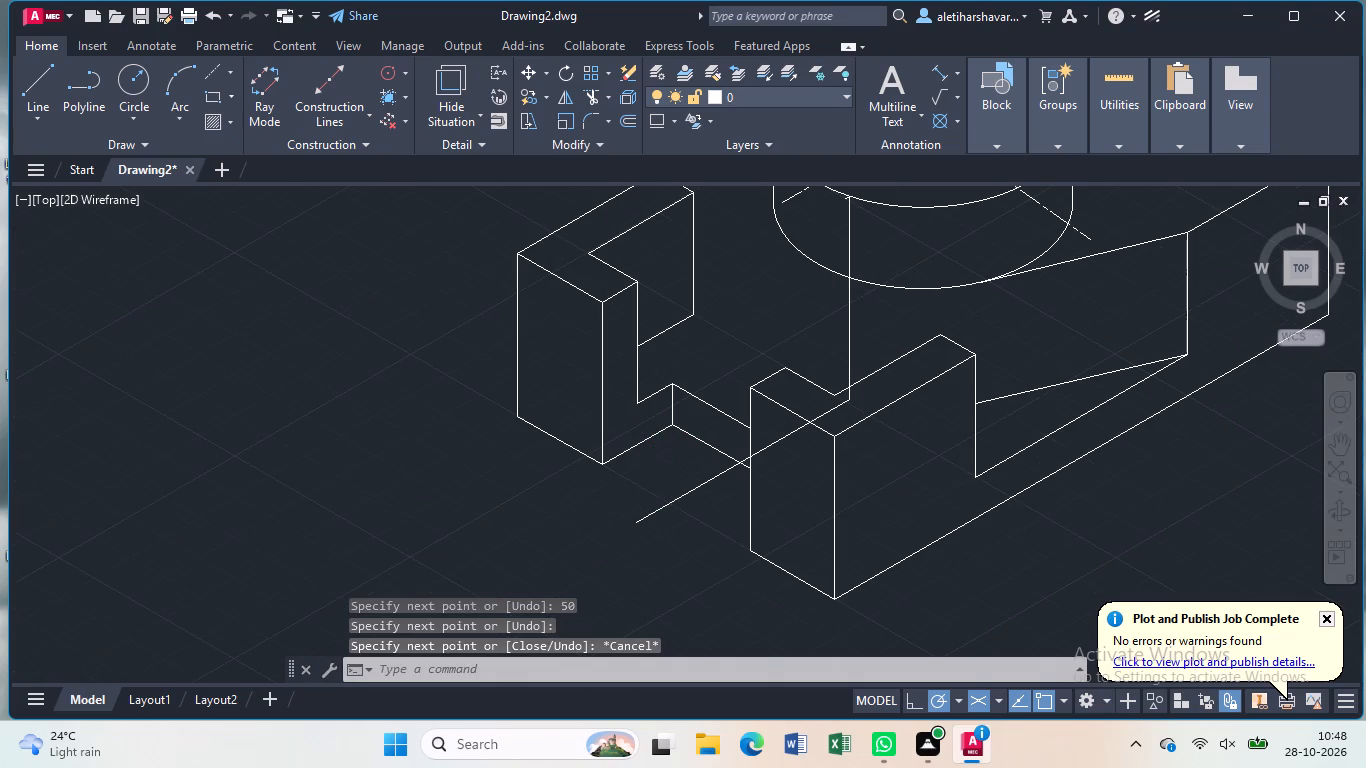
{"action": "key", "text": "l"}
{"action": "key", "text": "Return"}
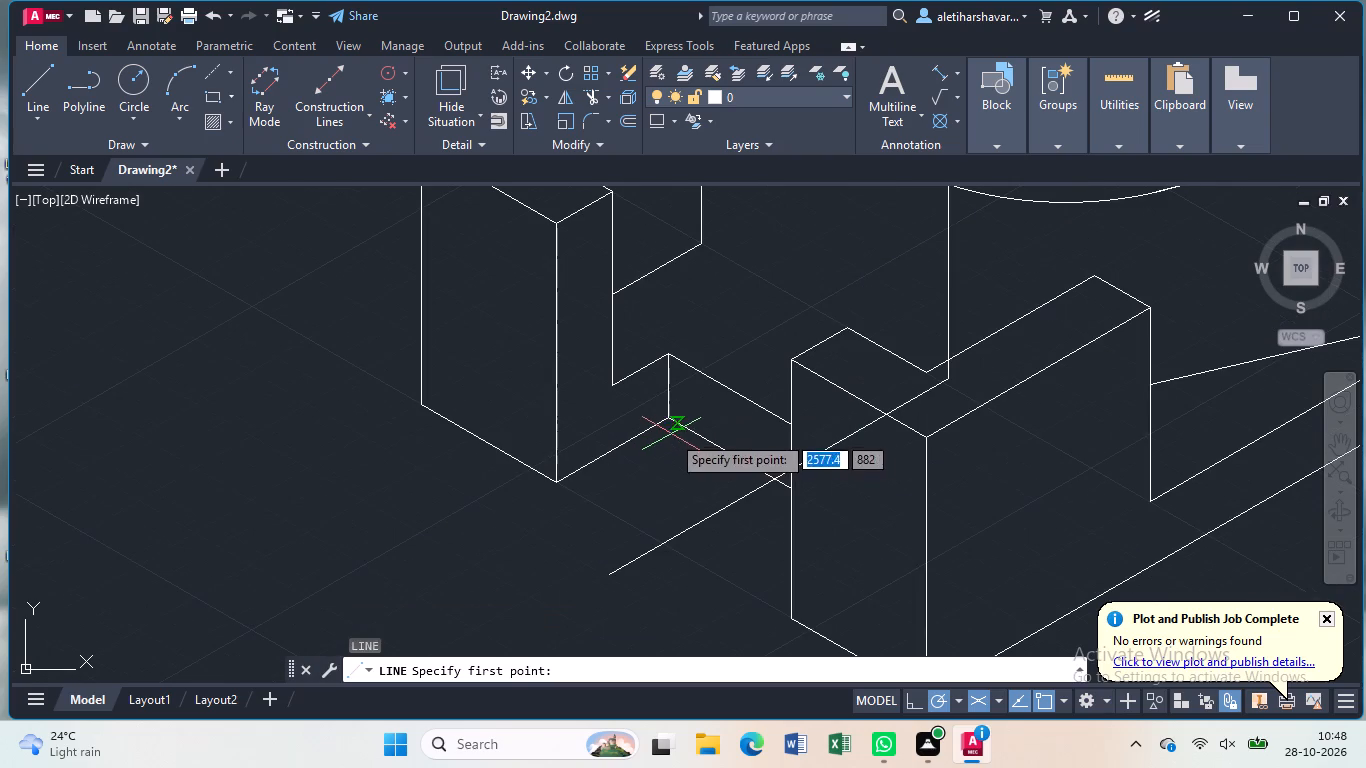
{"action": "left_click", "coordinate": [734, 390]}
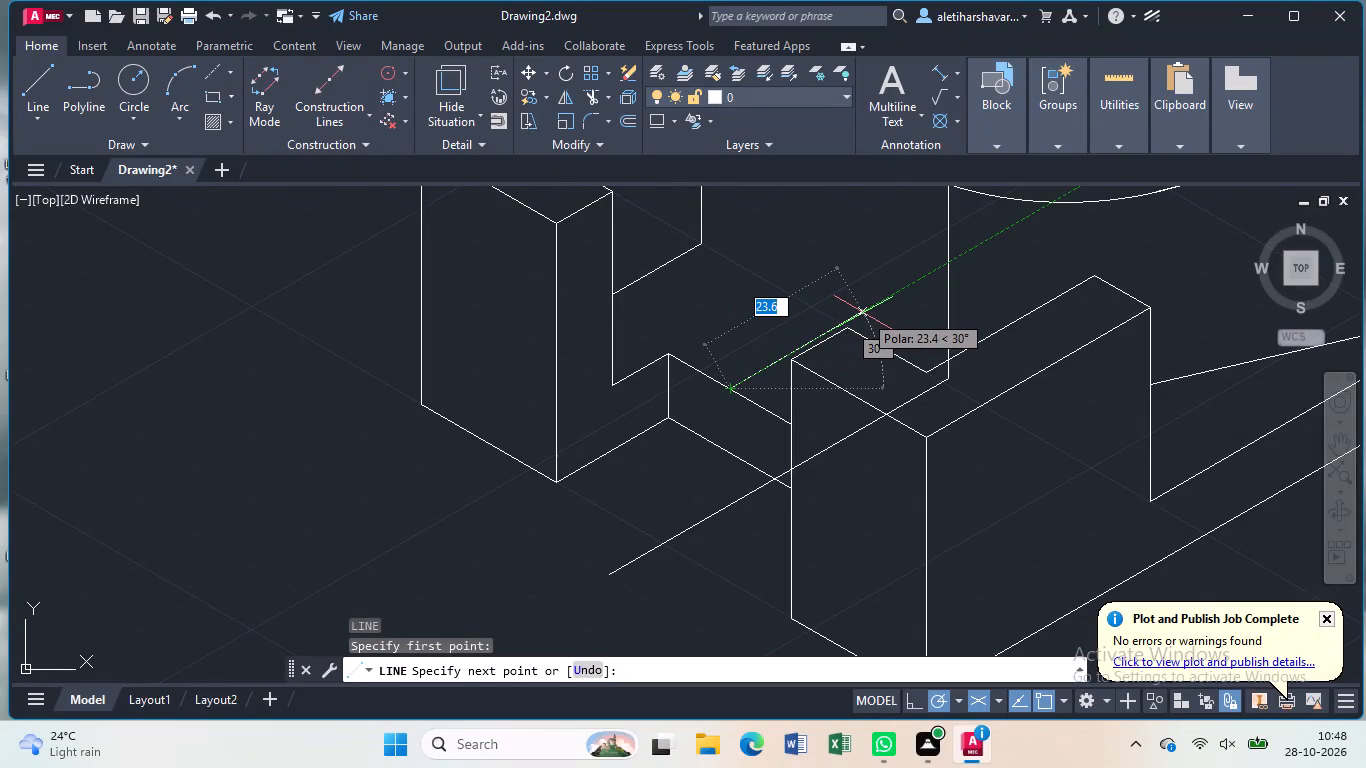
{"action": "key", "text": "5"}
{"action": "key", "text": "Return"}
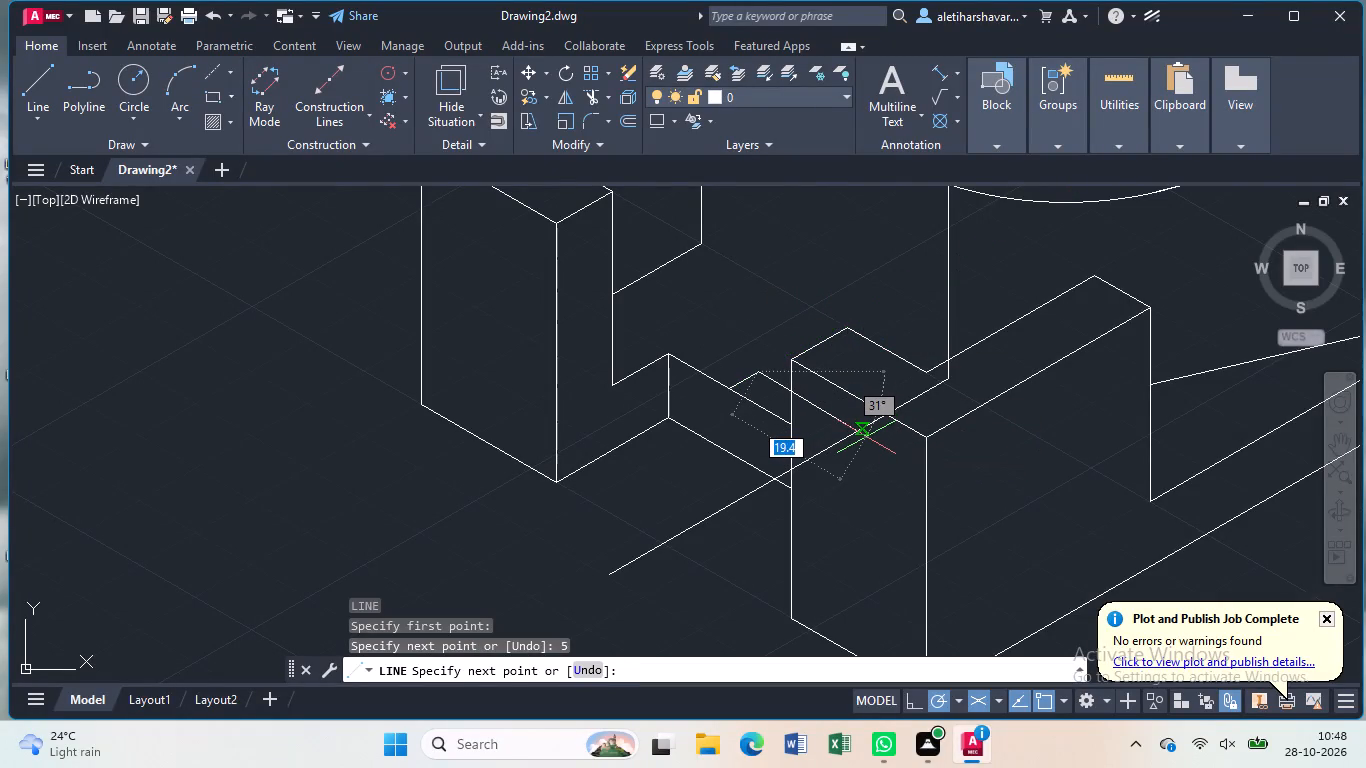
{"action": "key", "text": "8"}
{"action": "key", "text": "Return"}
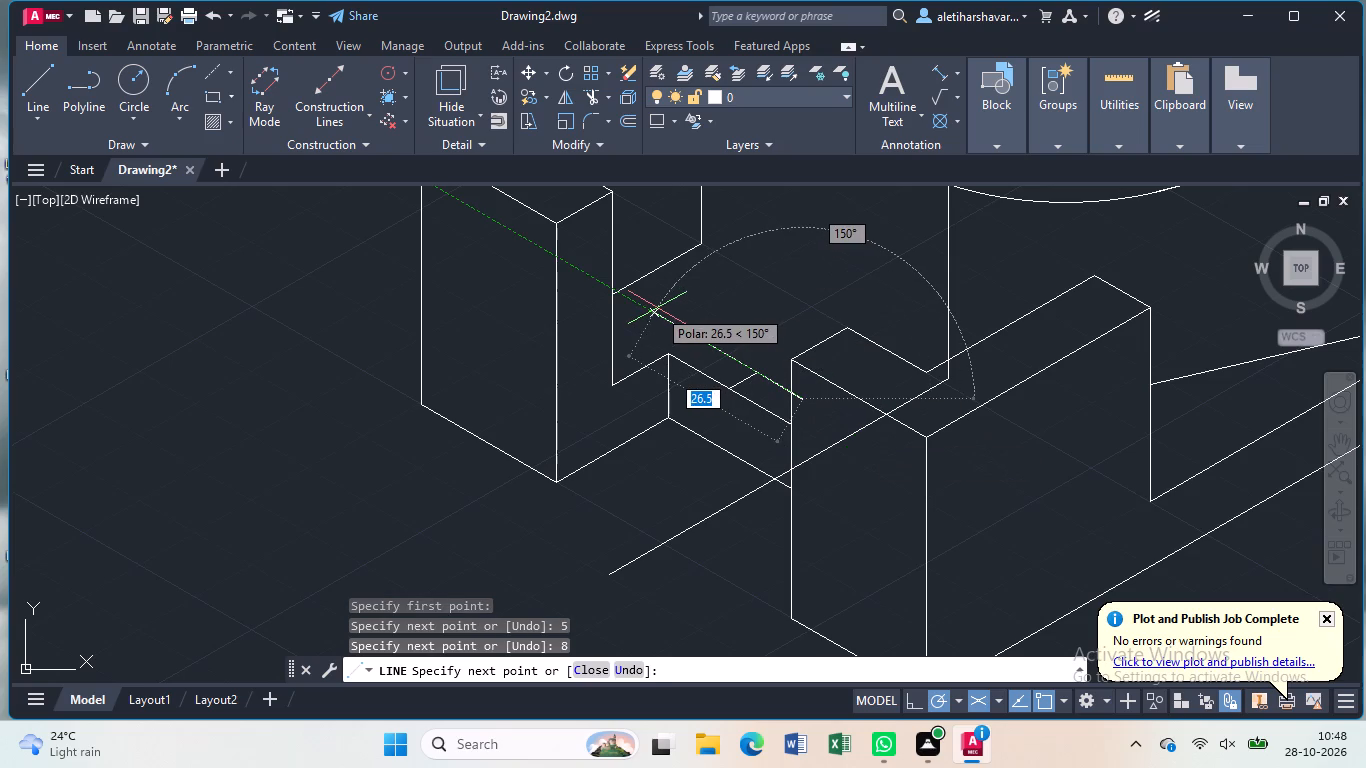
{"action": "key", "text": "1"}
{"action": "key", "text": "6"}
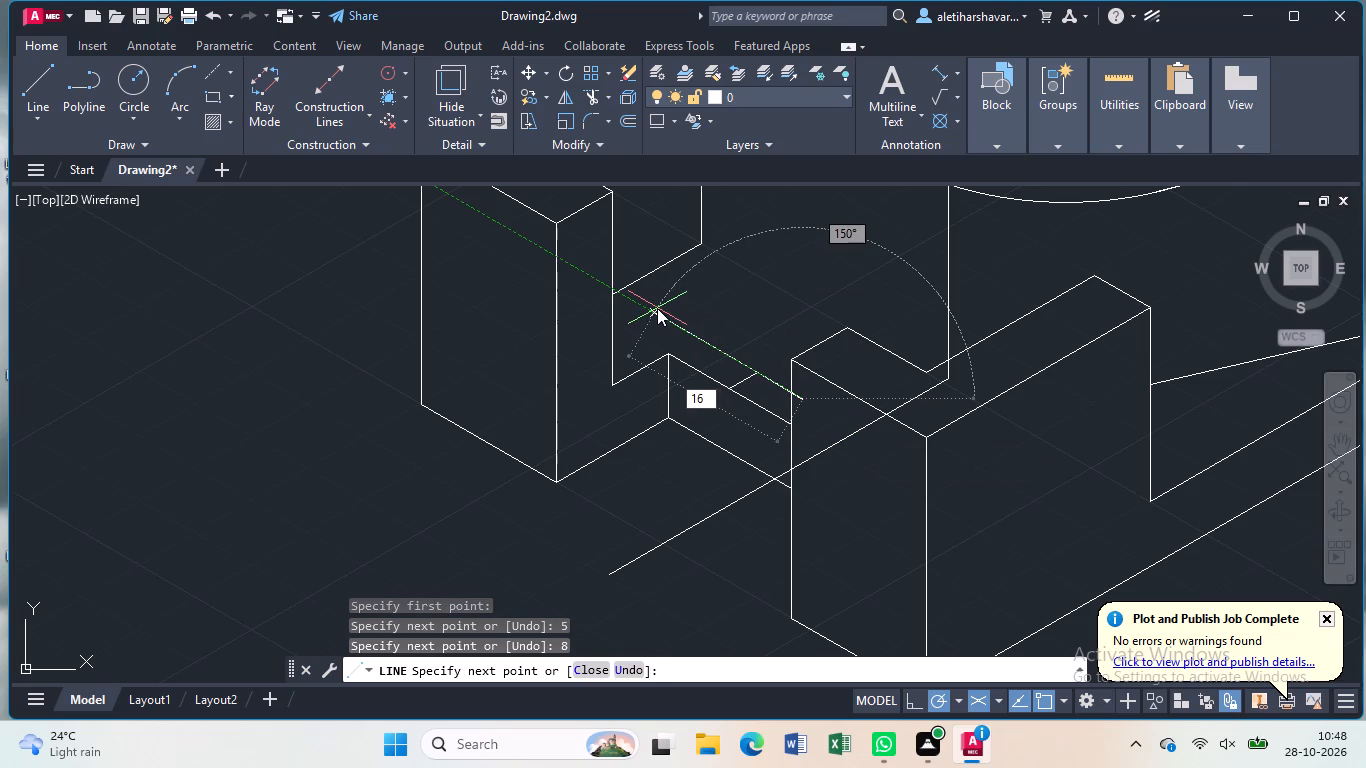
{"action": "key", "text": "Return"}
Continue the line from the end of the 16 mm segment toward the upper short line at the boss's rim.
{"action": "scroll", "coordinate": [660, 310], "scroll_direction": "down", "scroll_amount": 1}
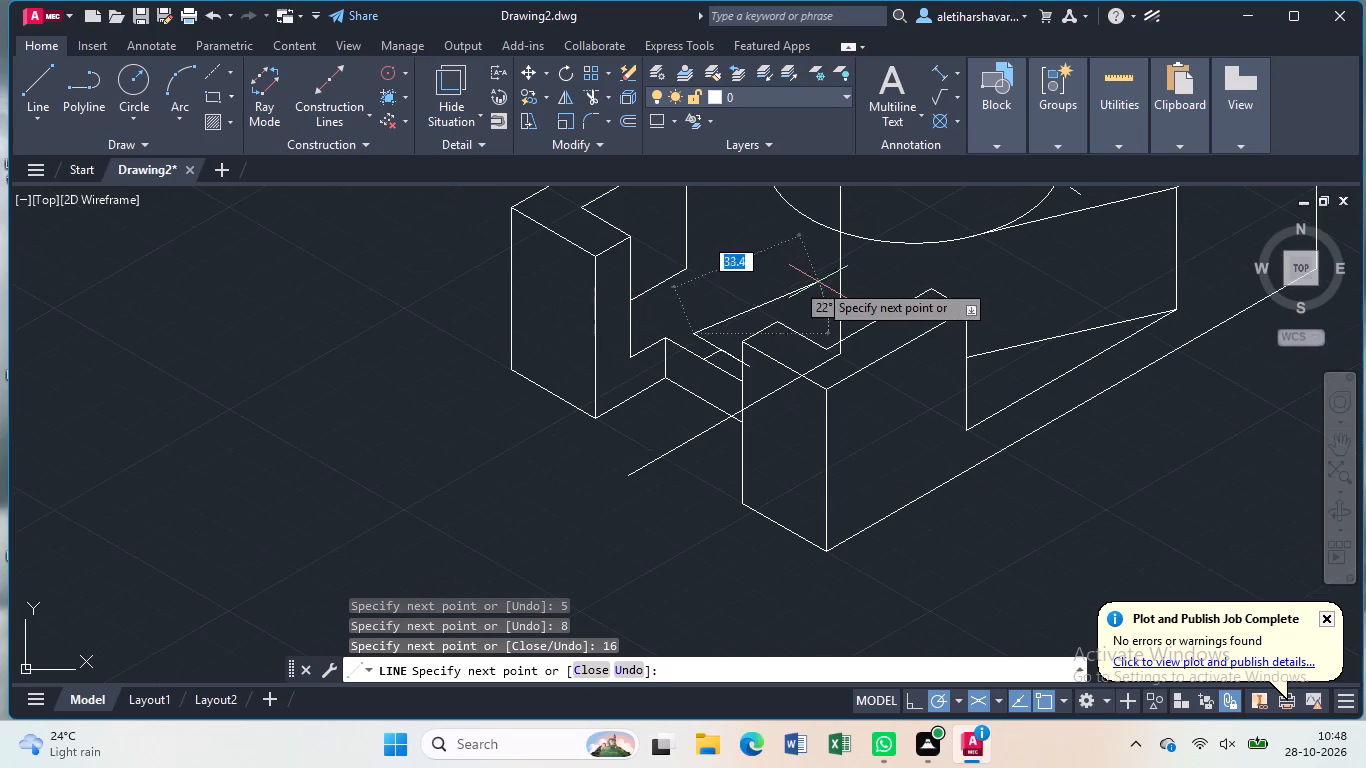
{"action": "middle_click_drag", "start_coordinate": [767, 242], "coordinate": [764, 458]}
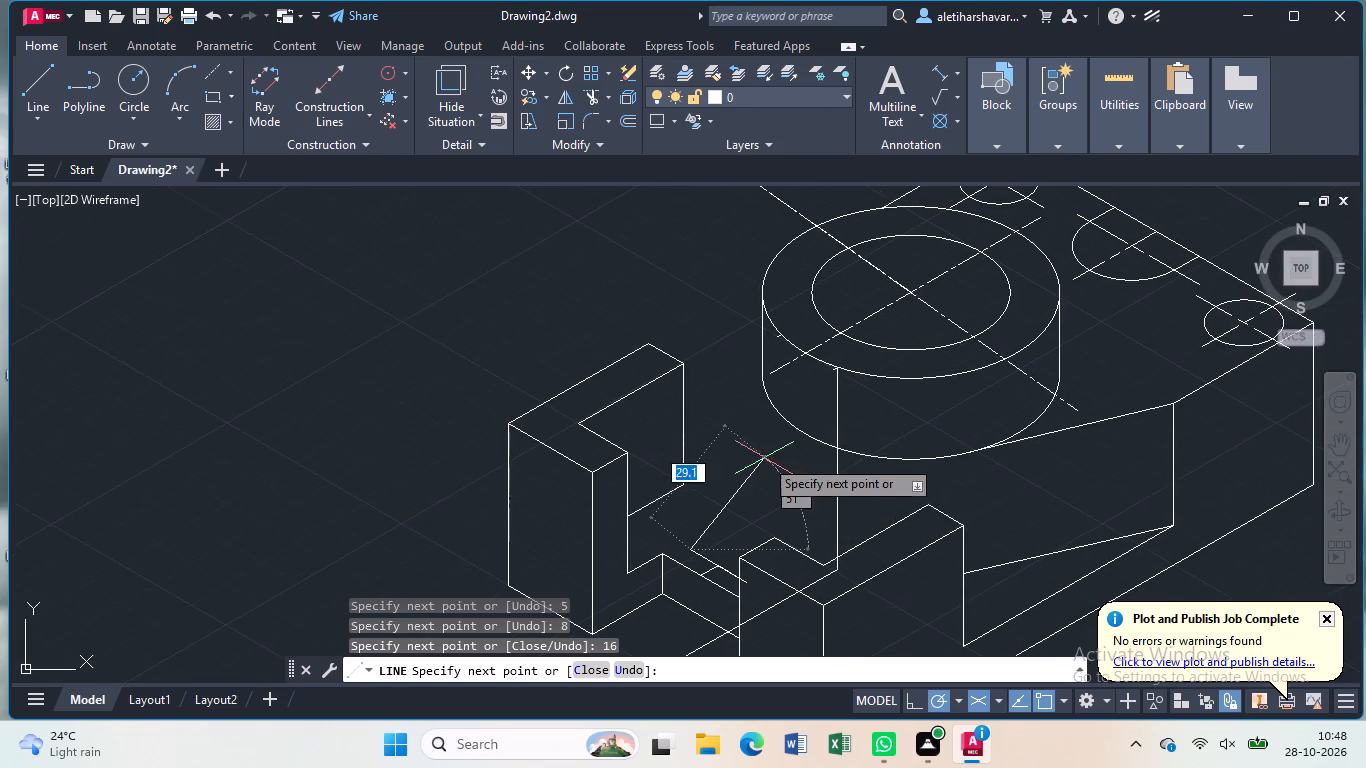
{"action": "scroll", "coordinate": [765, 339], "scroll_direction": "up", "scroll_amount": 3}
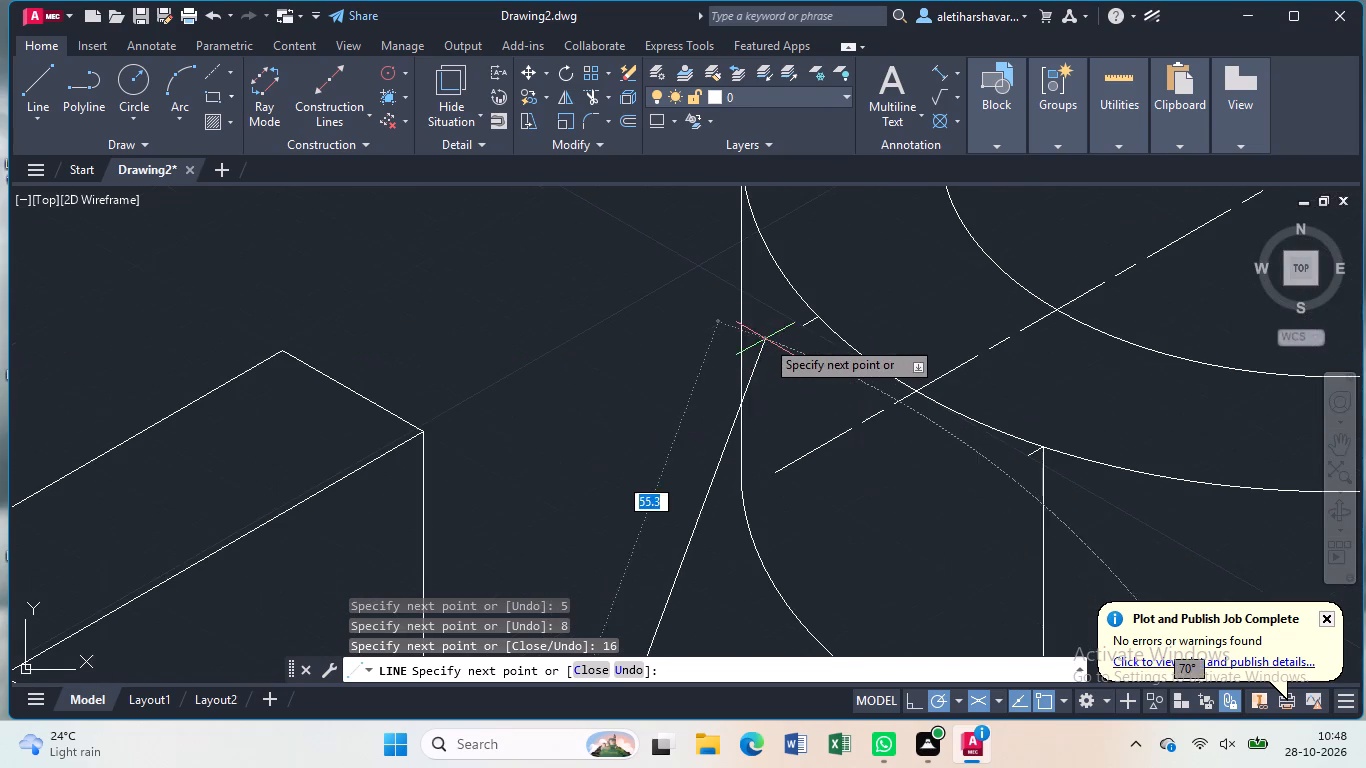
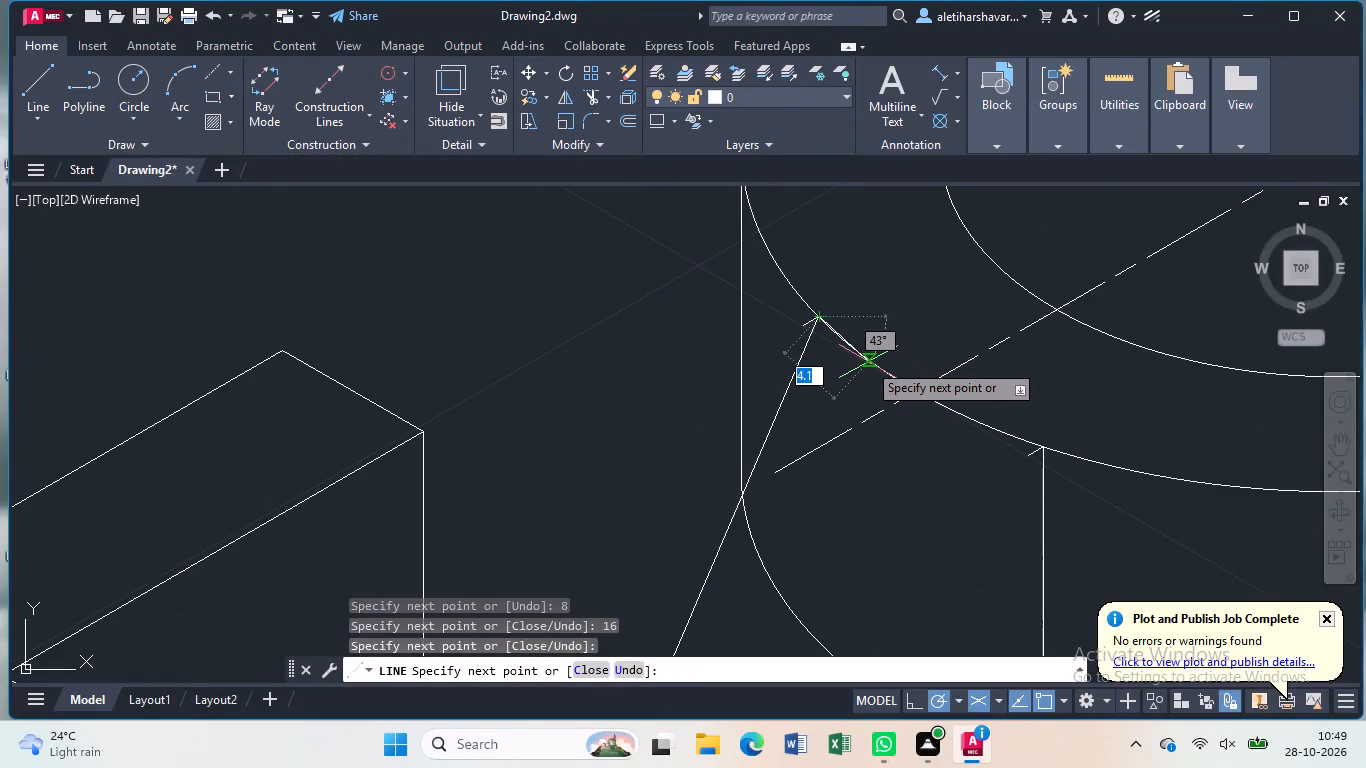
Trim away the upper short line at the boss's outer top rim, beside the rib's sloped edge.
{"action": "key", "text": "Escape"}
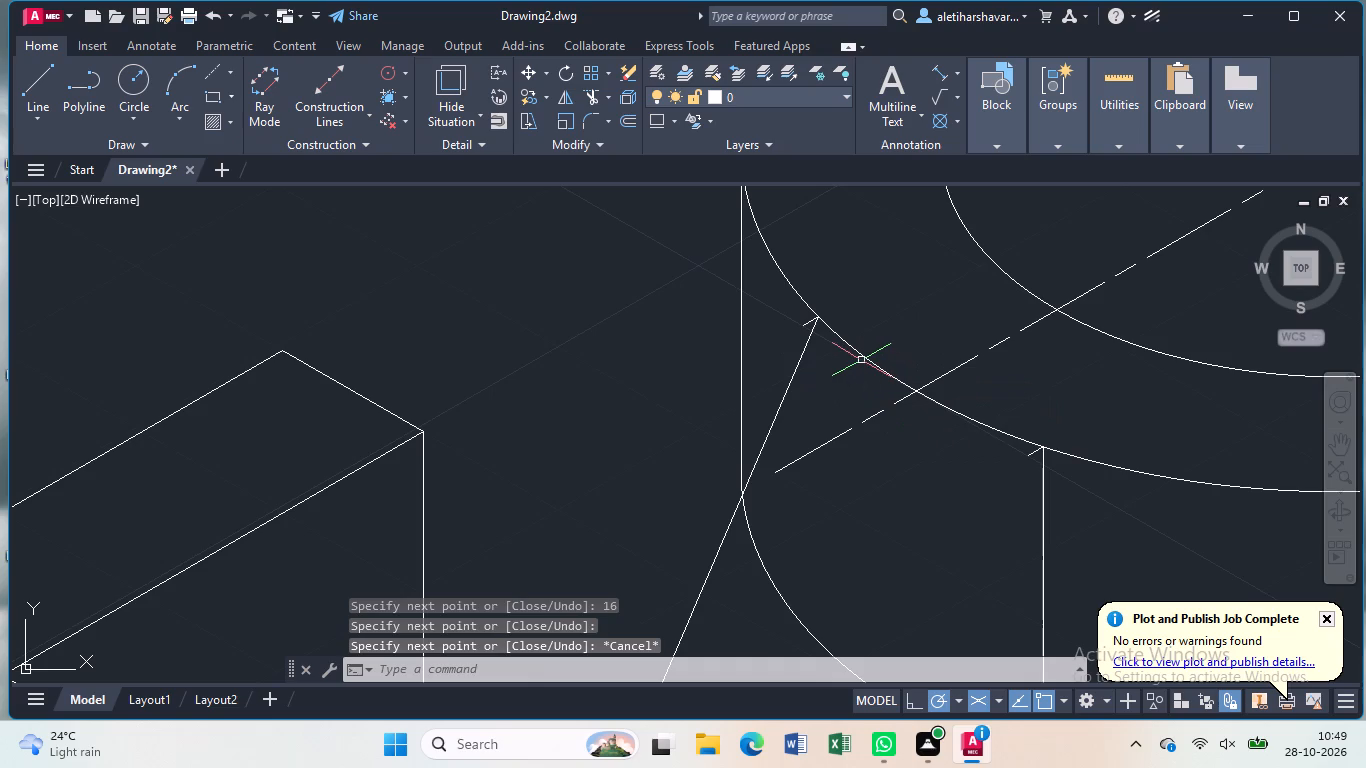
{"action": "scroll", "coordinate": [860, 360], "scroll_direction": "up", "scroll_amount": 2}
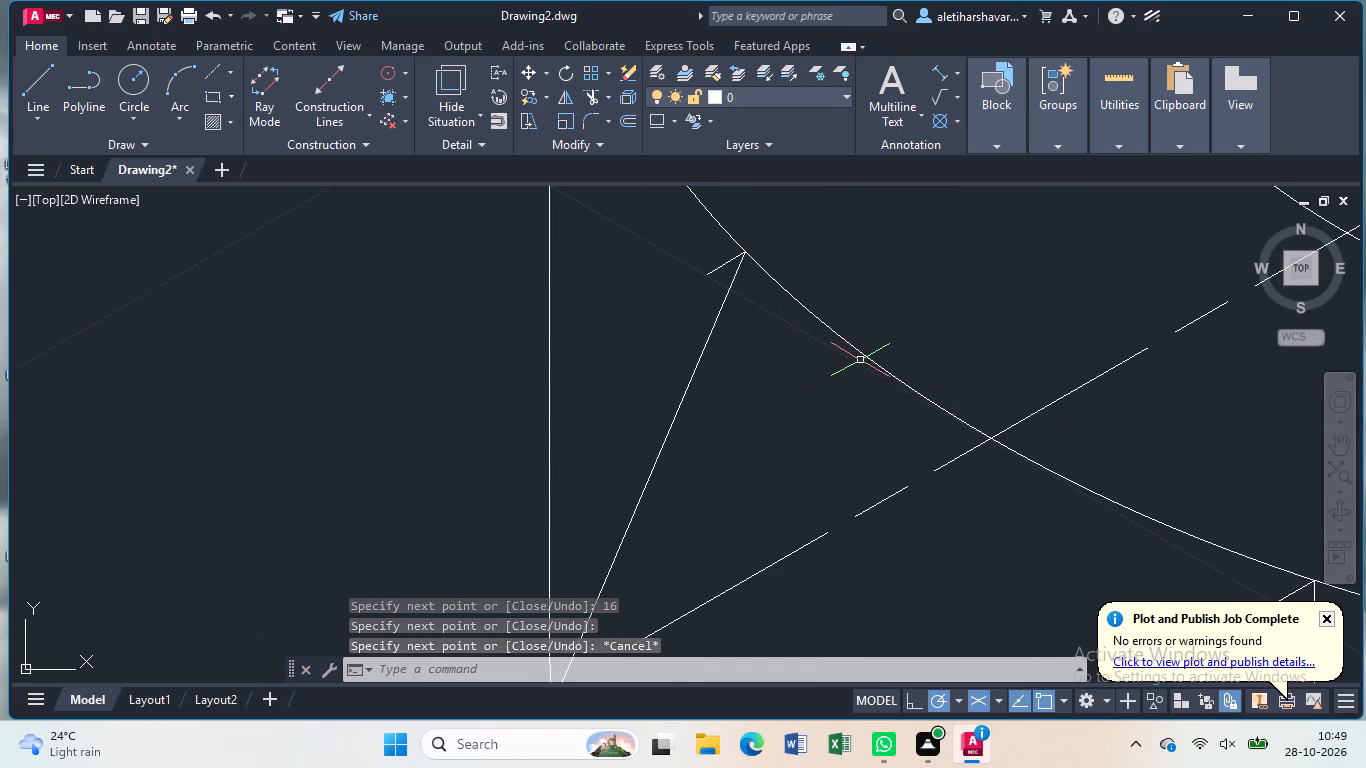
{"action": "type", "text": "tr"}
{"action": "key", "text": "Return"}
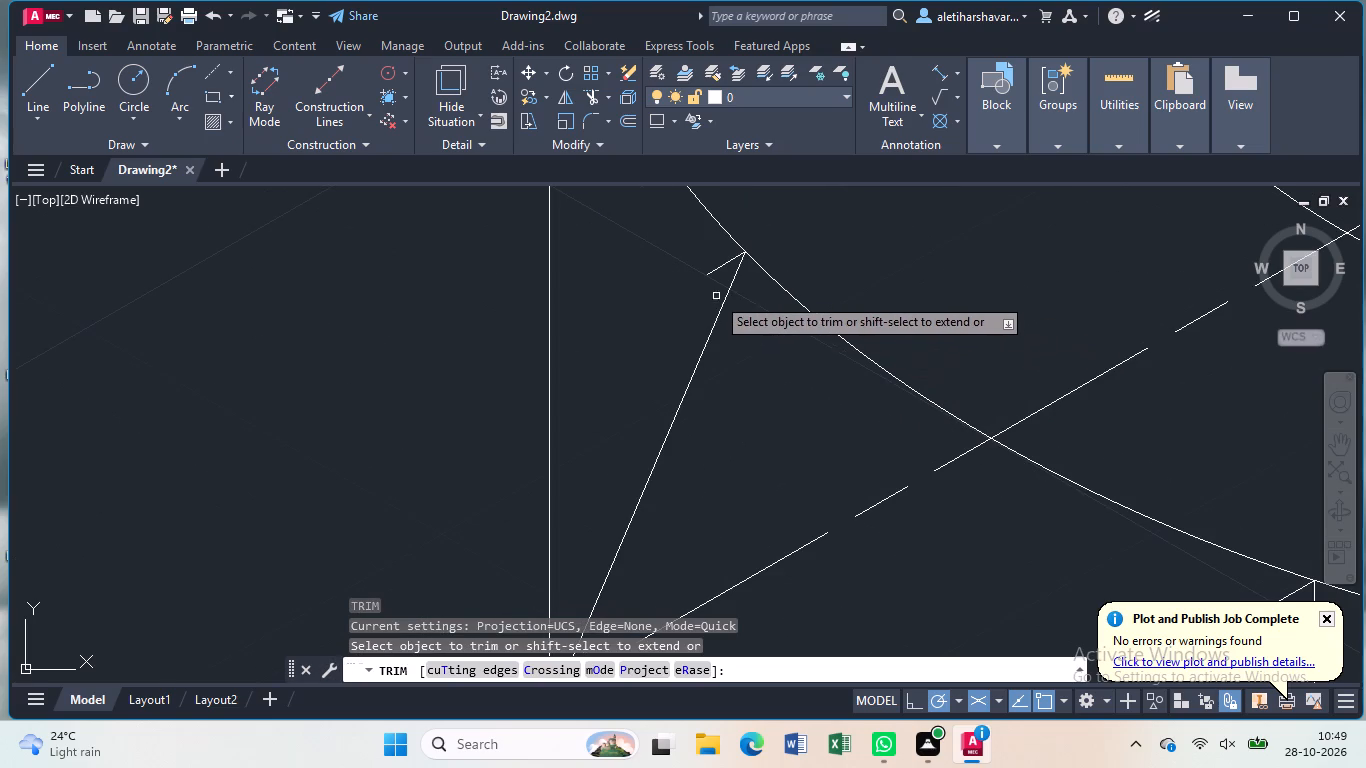
{"action": "left_click", "coordinate": [715, 269]}
Draw the rib's second sloped edge, about 58 mm long, from the vertical line's top at the boss rim to the 16 mm segment's lower end.
{"action": "scroll", "coordinate": [777, 349], "scroll_direction": "down", "scroll_amount": 2}
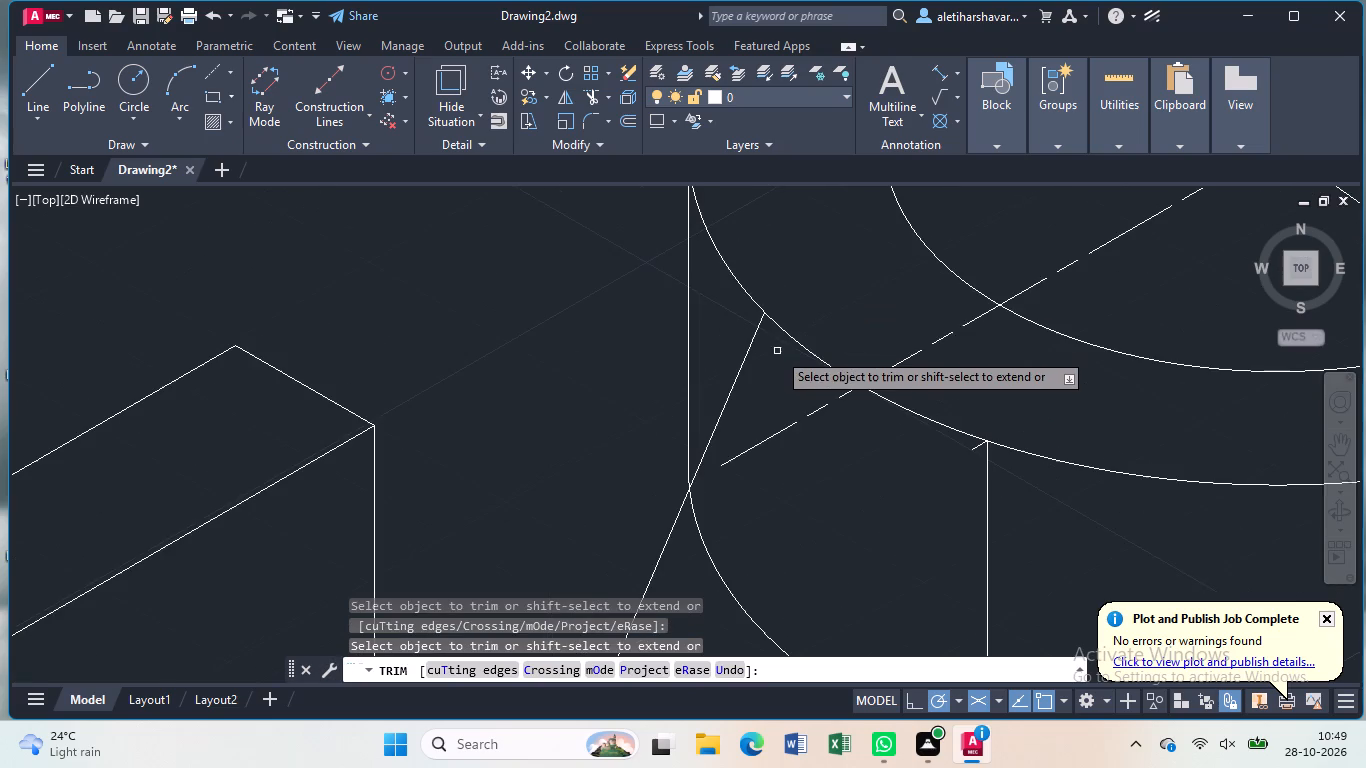
{"action": "scroll", "coordinate": [781, 360], "scroll_direction": "down", "scroll_amount": 1}
{"action": "middle_click_drag", "start_coordinate": [849, 485], "coordinate": [802, 286]}
{"action": "scroll", "coordinate": [786, 428], "scroll_direction": "down", "scroll_amount": 1}
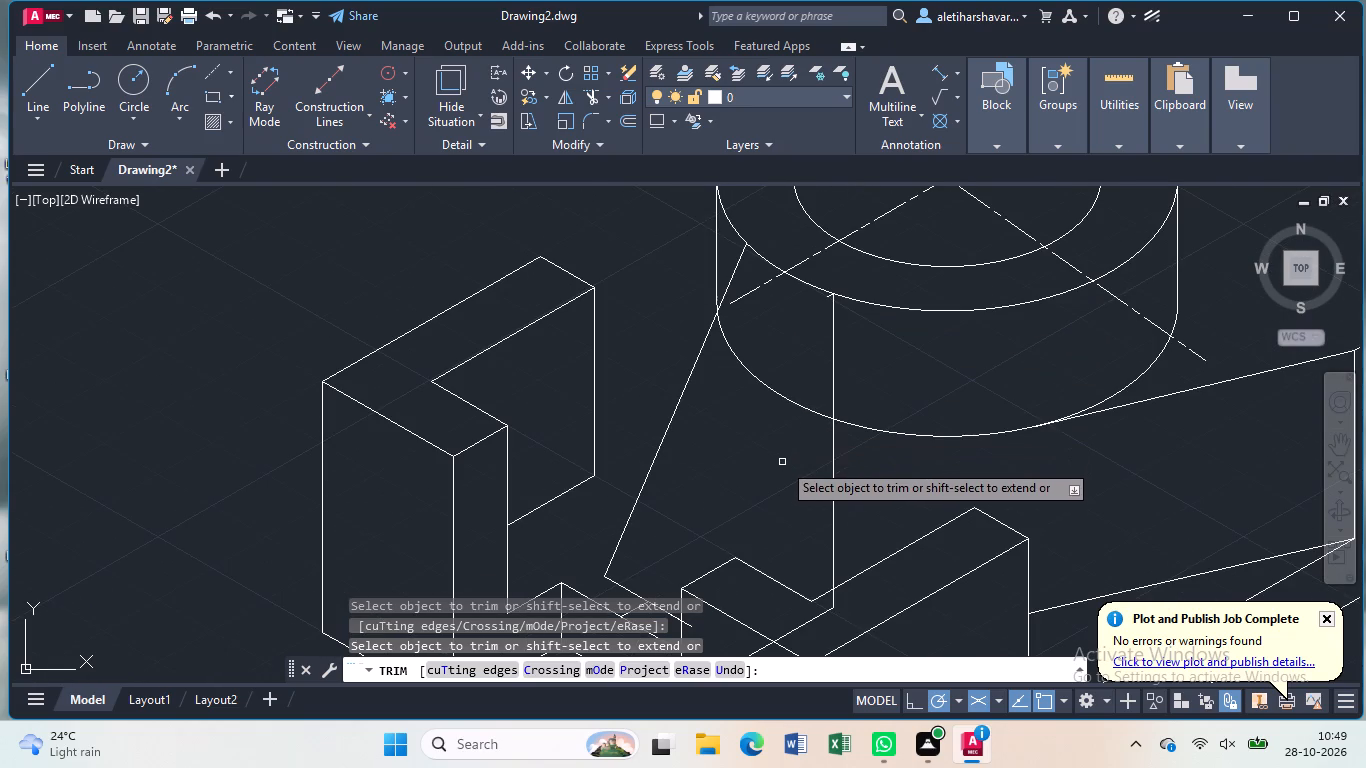
{"action": "middle_click_drag", "start_coordinate": [770, 483], "coordinate": [757, 447]}
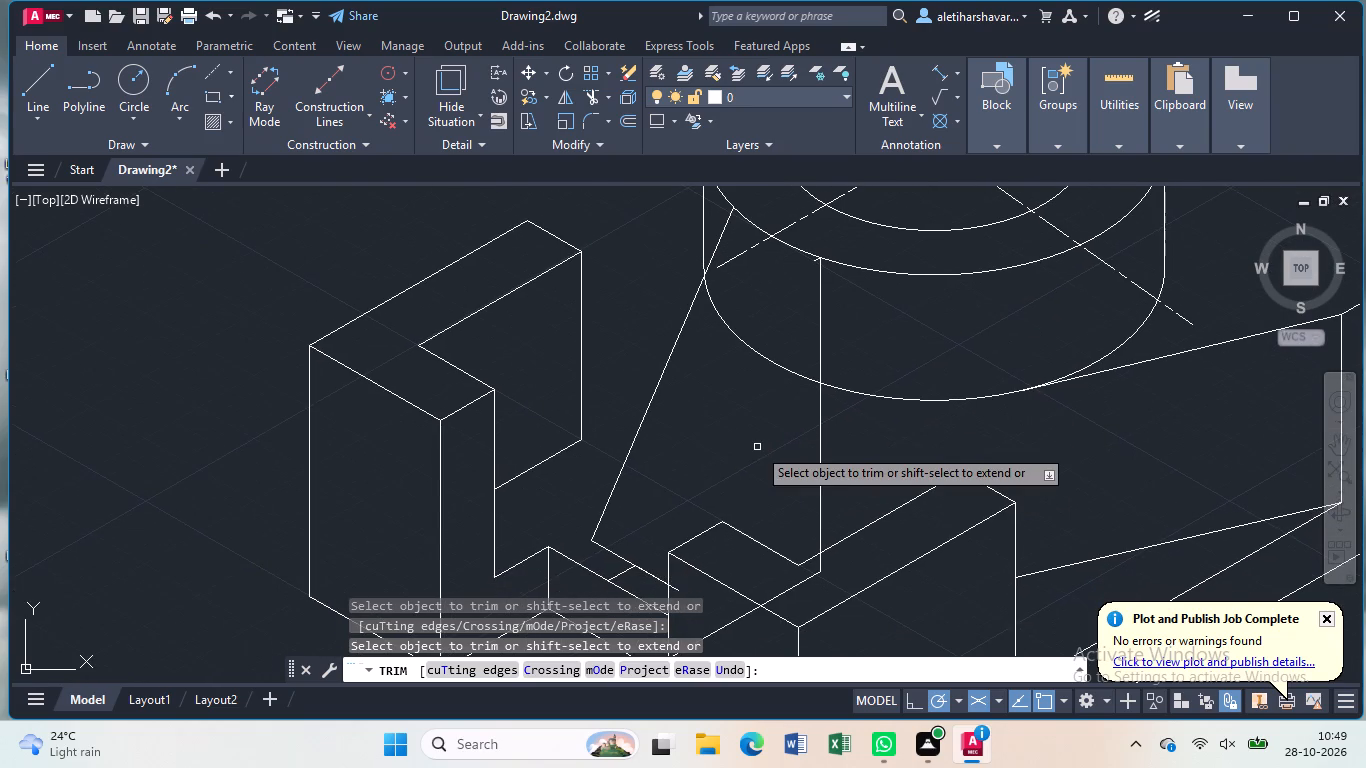
{"action": "key", "text": "l"}
{"action": "key", "text": "Return"}
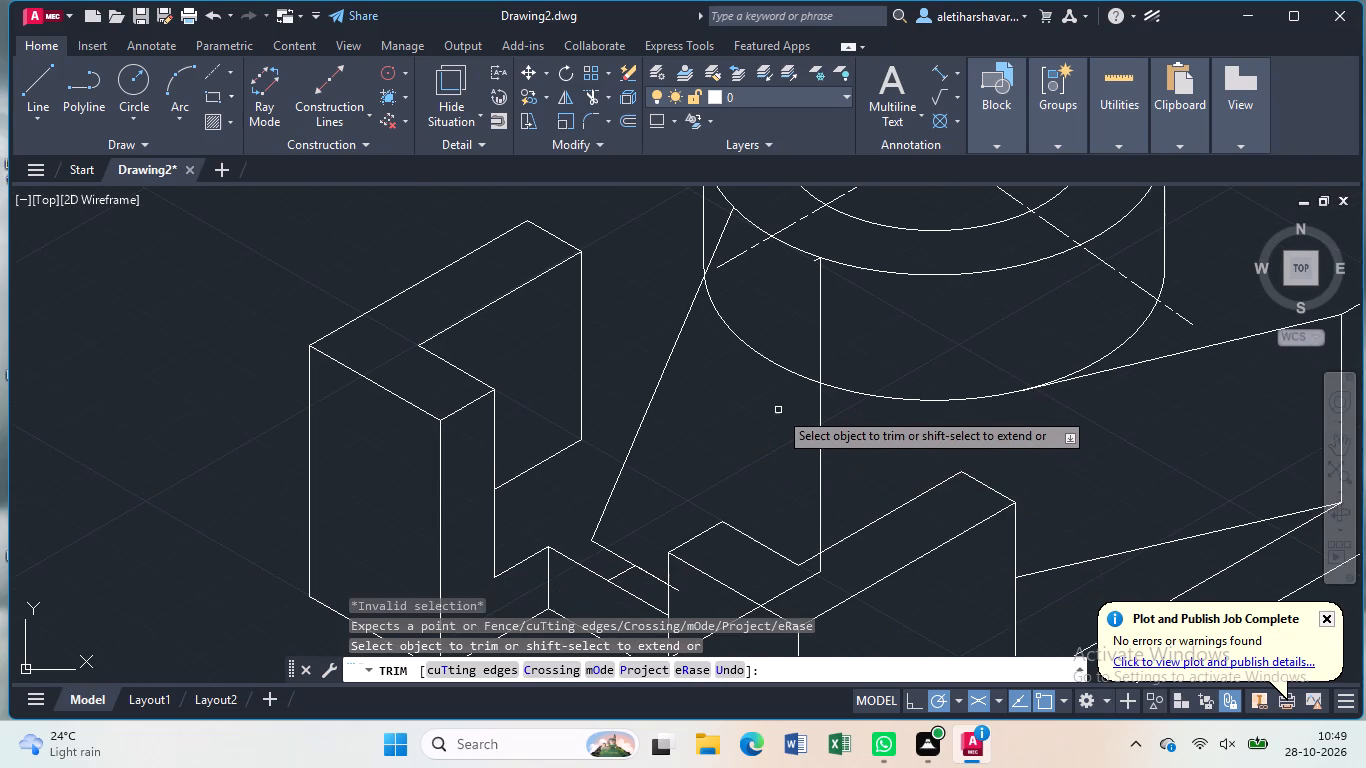
{"action": "scroll", "coordinate": [778, 407], "scroll_direction": "up", "scroll_amount": 2}
{"action": "key", "text": "Escape"}
{"action": "scroll", "coordinate": [778, 407], "scroll_direction": "down", "scroll_amount": 3}
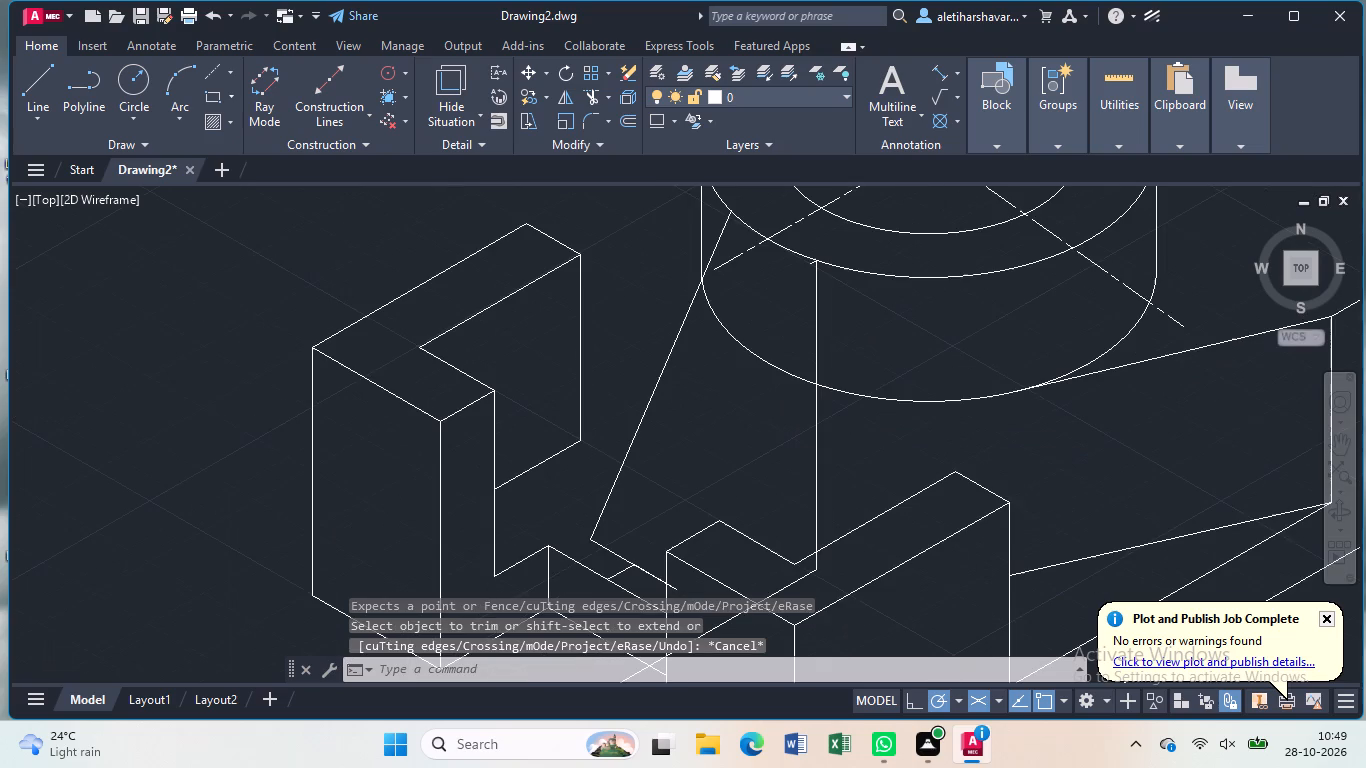
{"action": "key", "text": "l"}
{"action": "key", "text": "Return"}
{"action": "scroll", "coordinate": [778, 404], "scroll_direction": "up", "scroll_amount": 1}
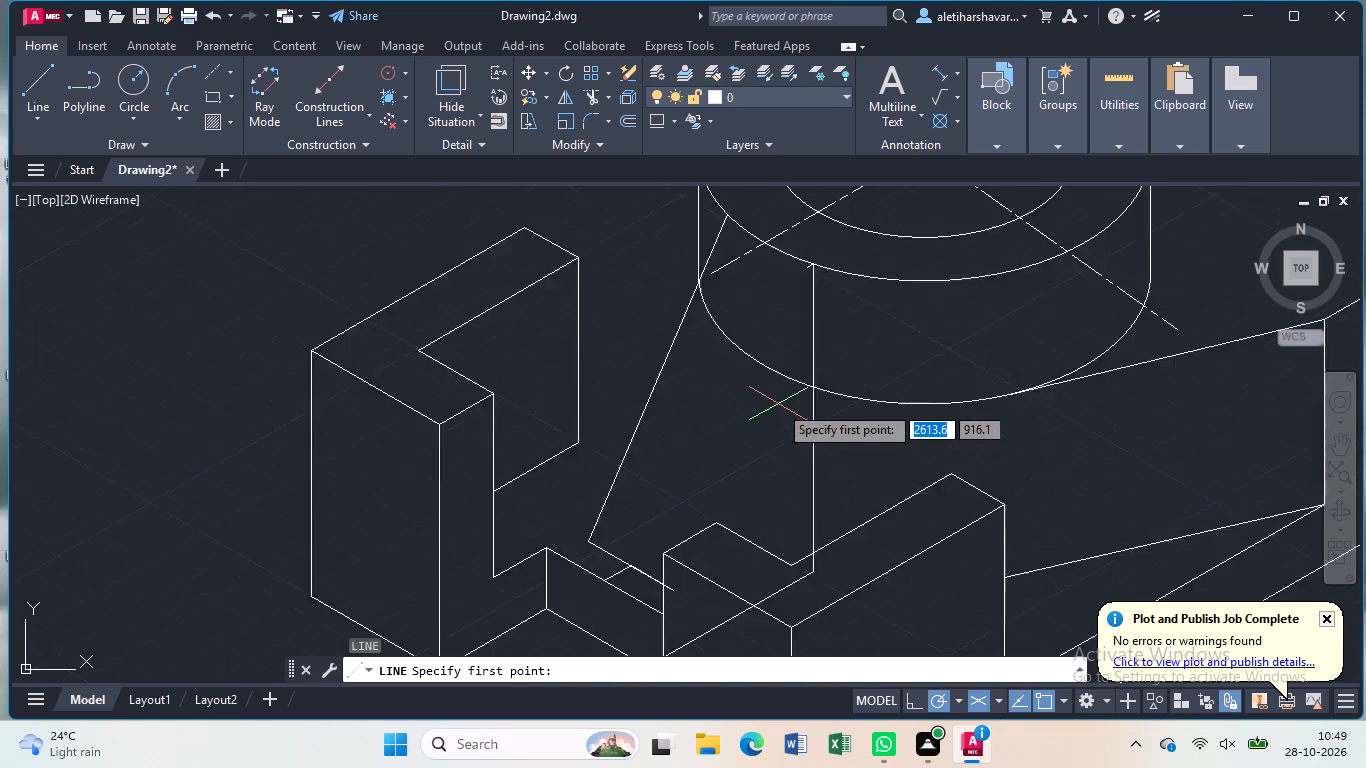
{"action": "scroll", "coordinate": [778, 404], "scroll_direction": "up", "scroll_amount": 1}
{"action": "middle_click_drag", "start_coordinate": [808, 266], "coordinate": [804, 364]}
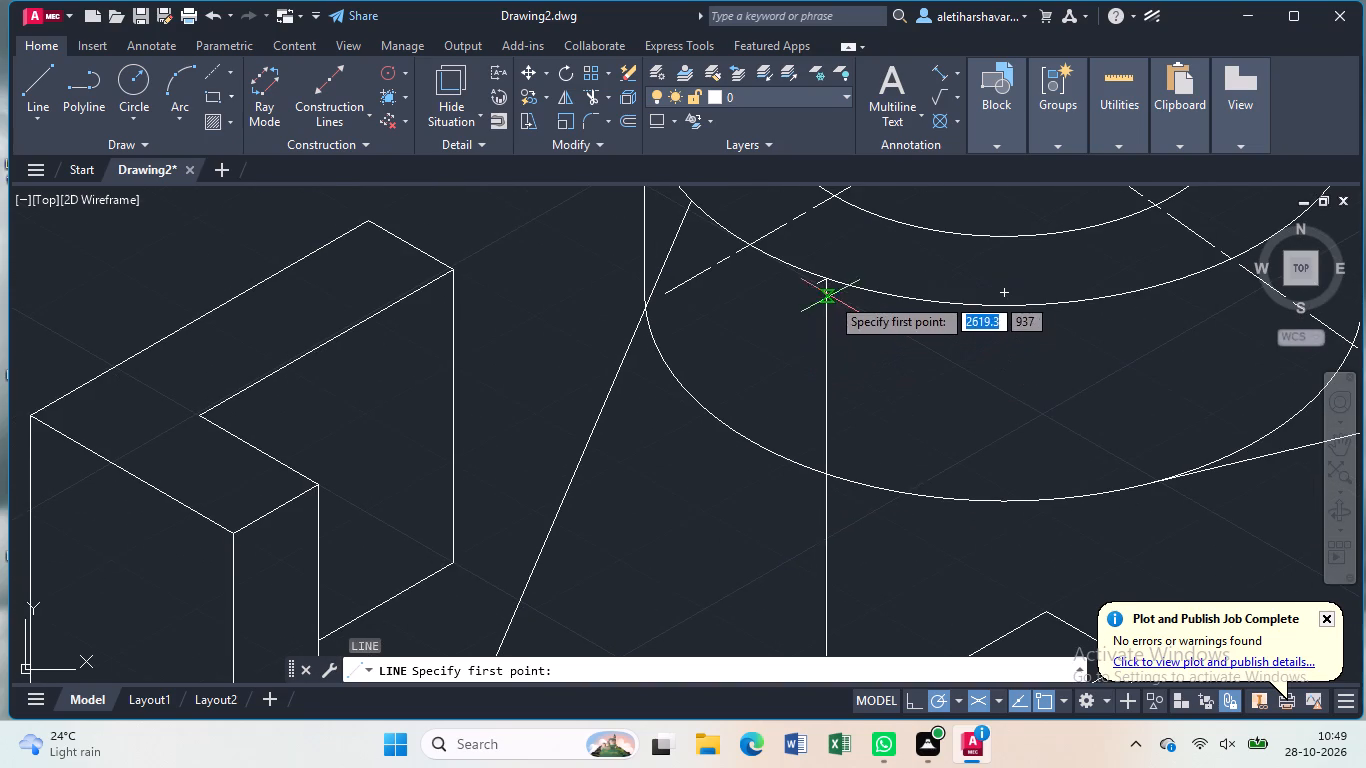
{"action": "left_click", "coordinate": [831, 276]}
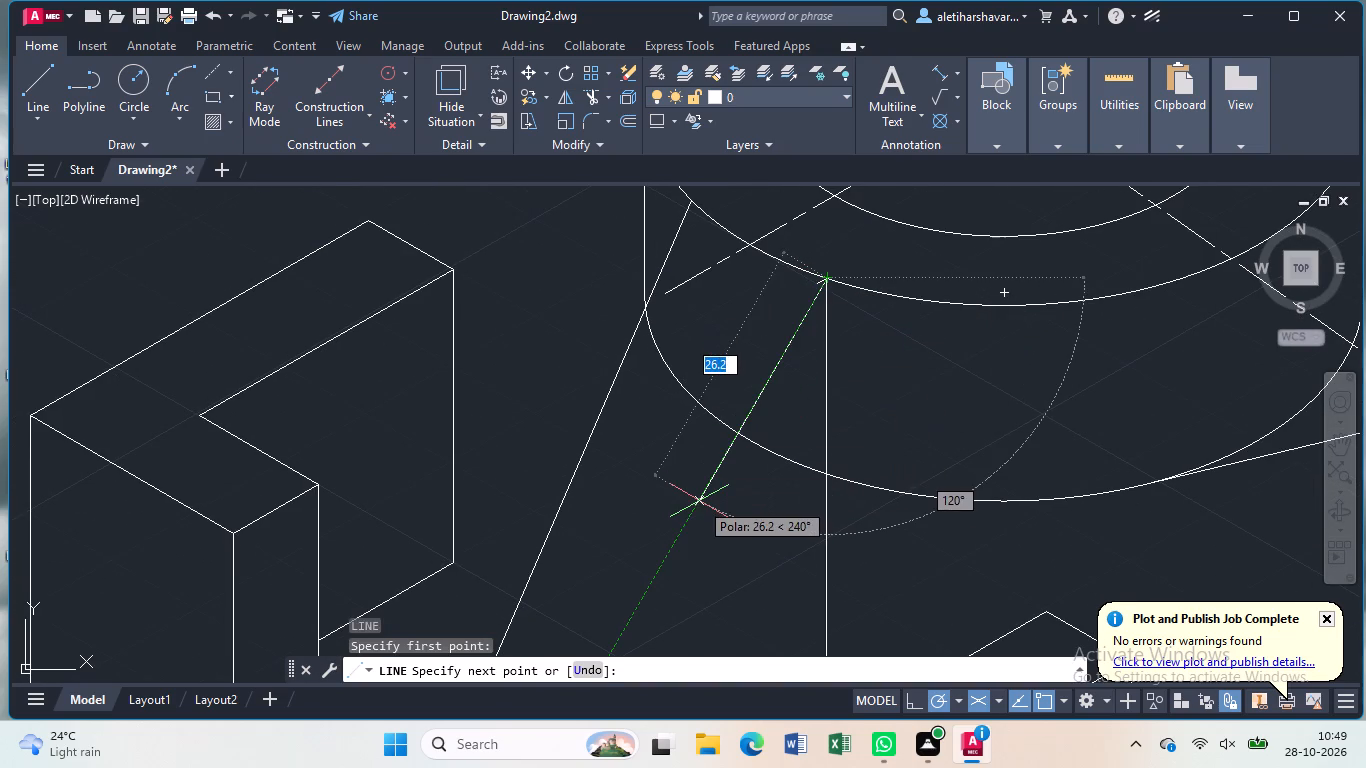
{"action": "scroll", "coordinate": [699, 501], "scroll_direction": "down", "scroll_amount": 2}
{"action": "middle_click_drag", "start_coordinate": [677, 551], "coordinate": [726, 401]}
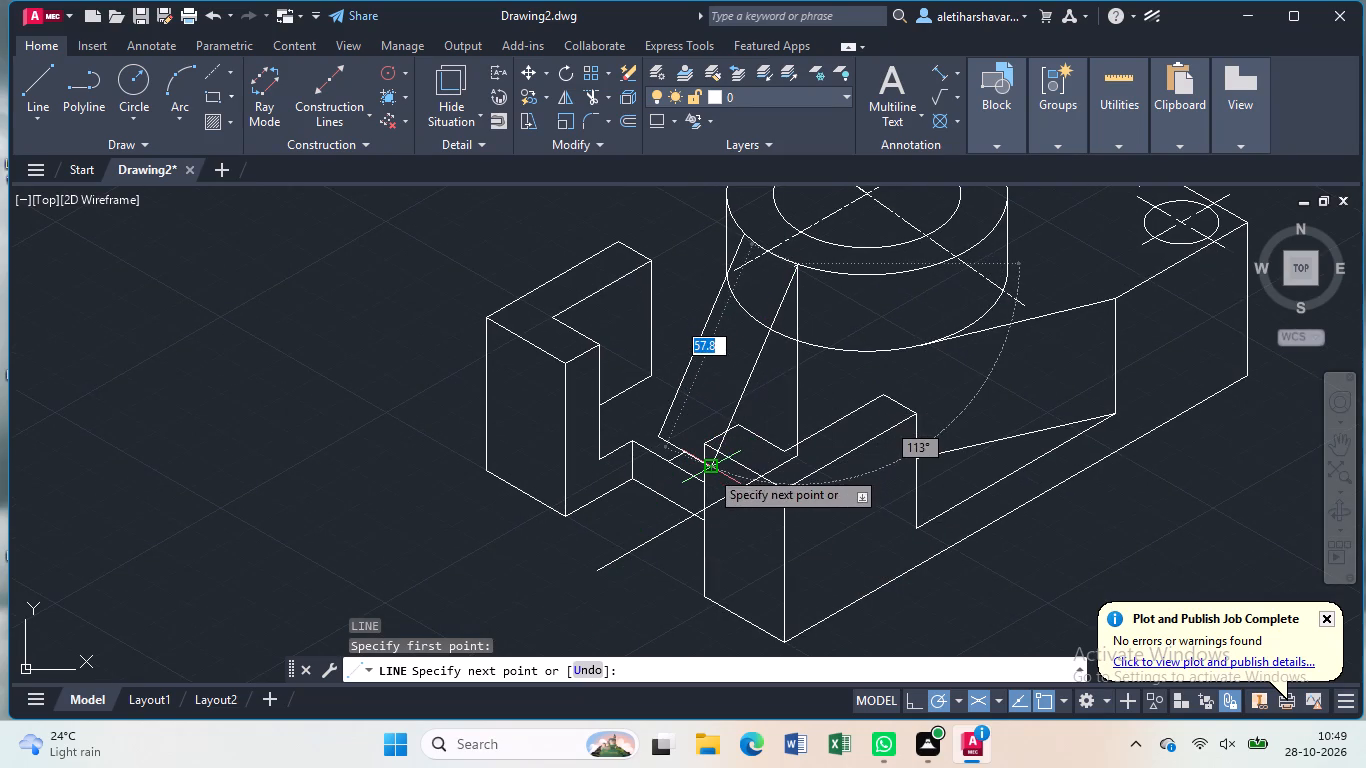
{"action": "left_click", "coordinate": [709, 469]}
{"action": "key", "text": "Escape"}
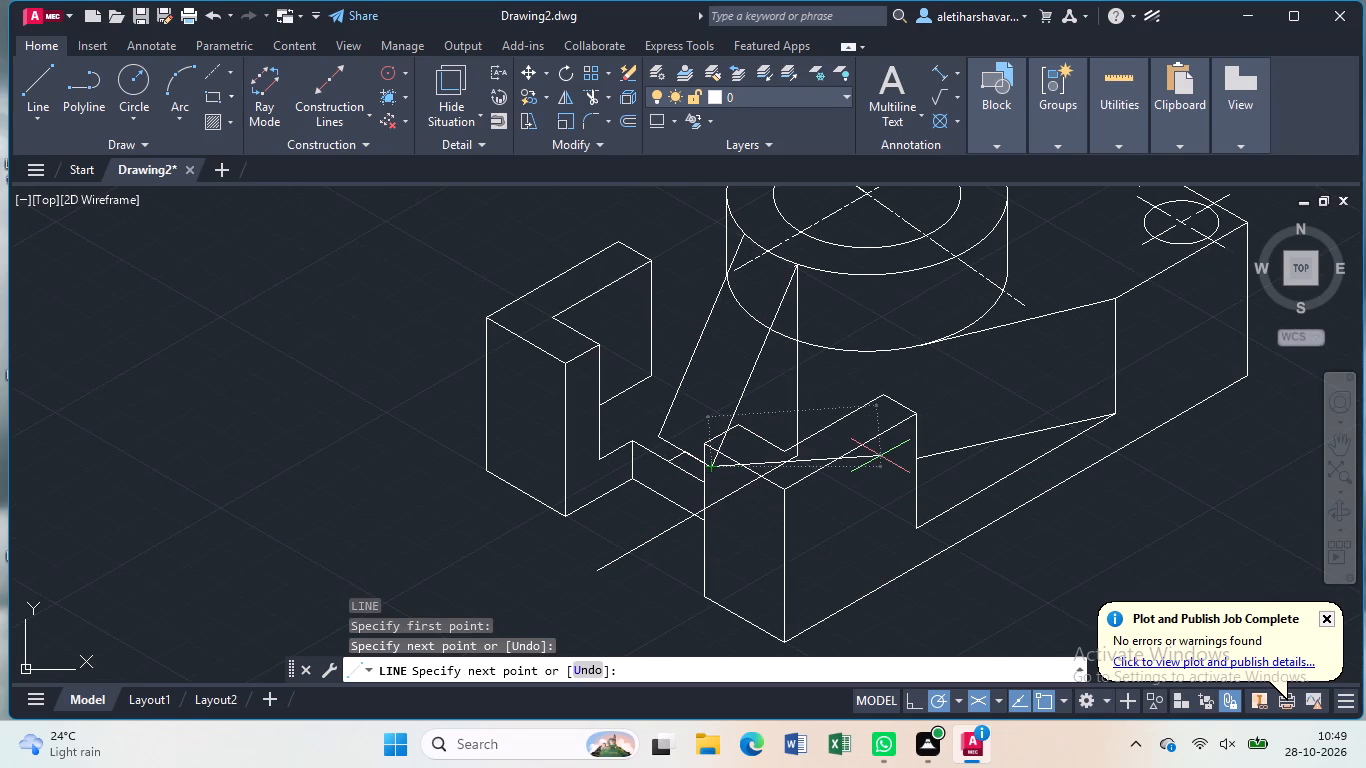
Trim the vertical line, the 210° line and the second sloped rib edge where they overlap the front corner block, removing the 210° line's leftover.
{"action": "type", "text": "tr"}
{"action": "key", "text": "Return"}
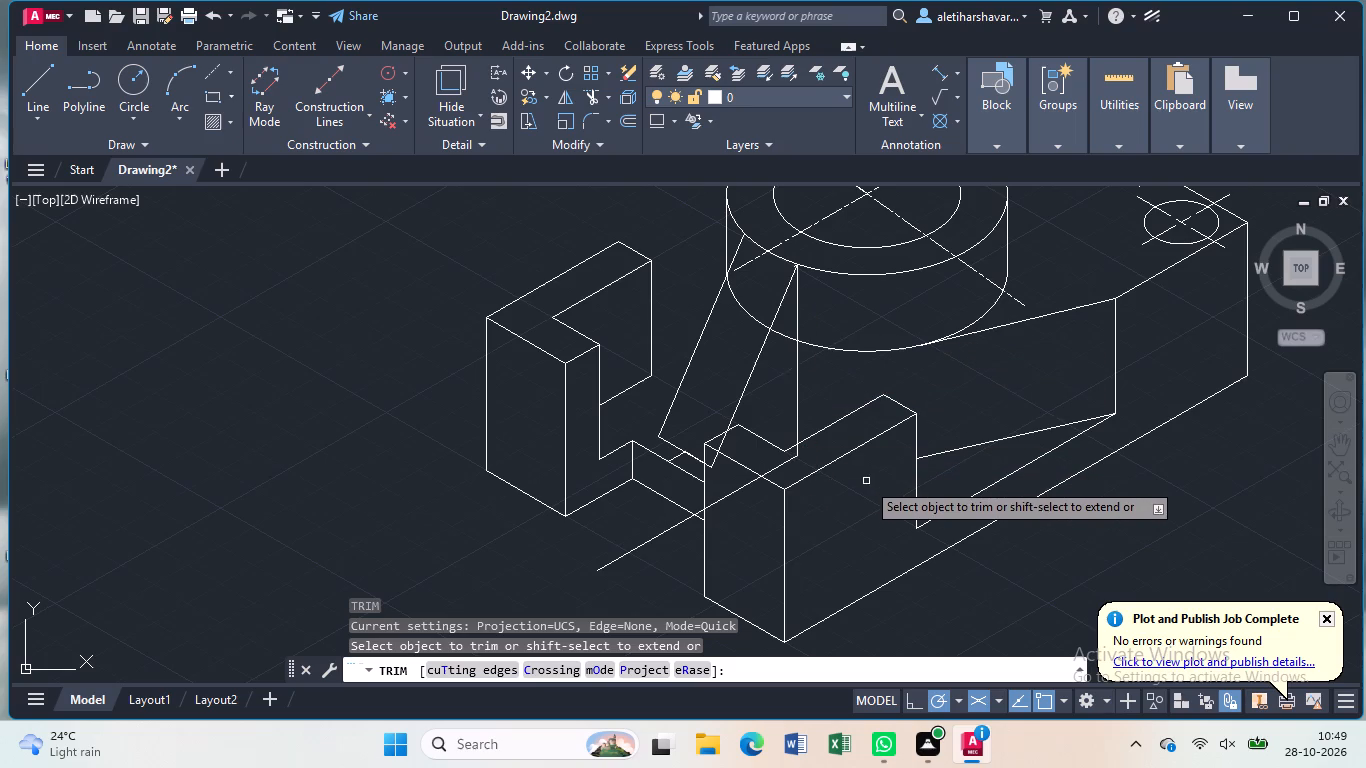
{"action": "left_click", "coordinate": [799, 454]}
{"action": "left_click", "coordinate": [799, 454]}
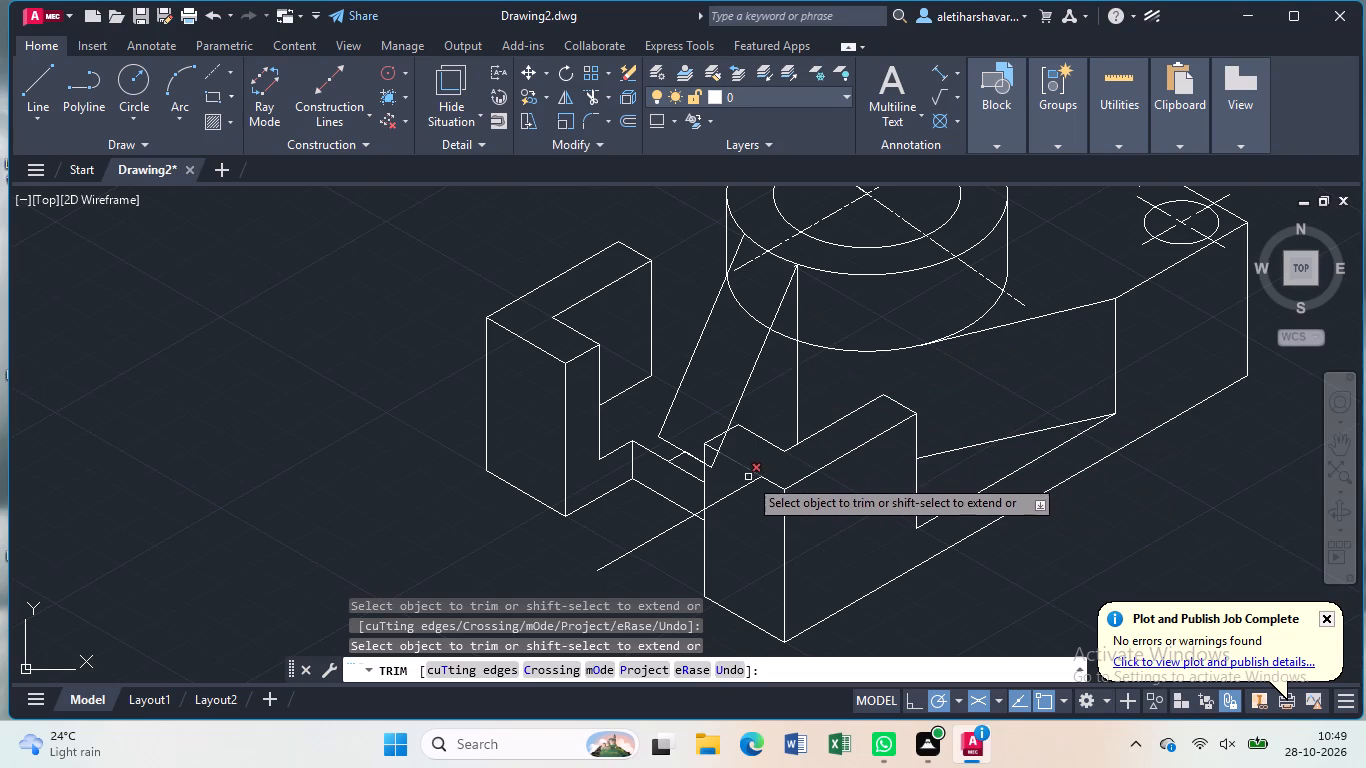
{"action": "left_click", "coordinate": [746, 487]}
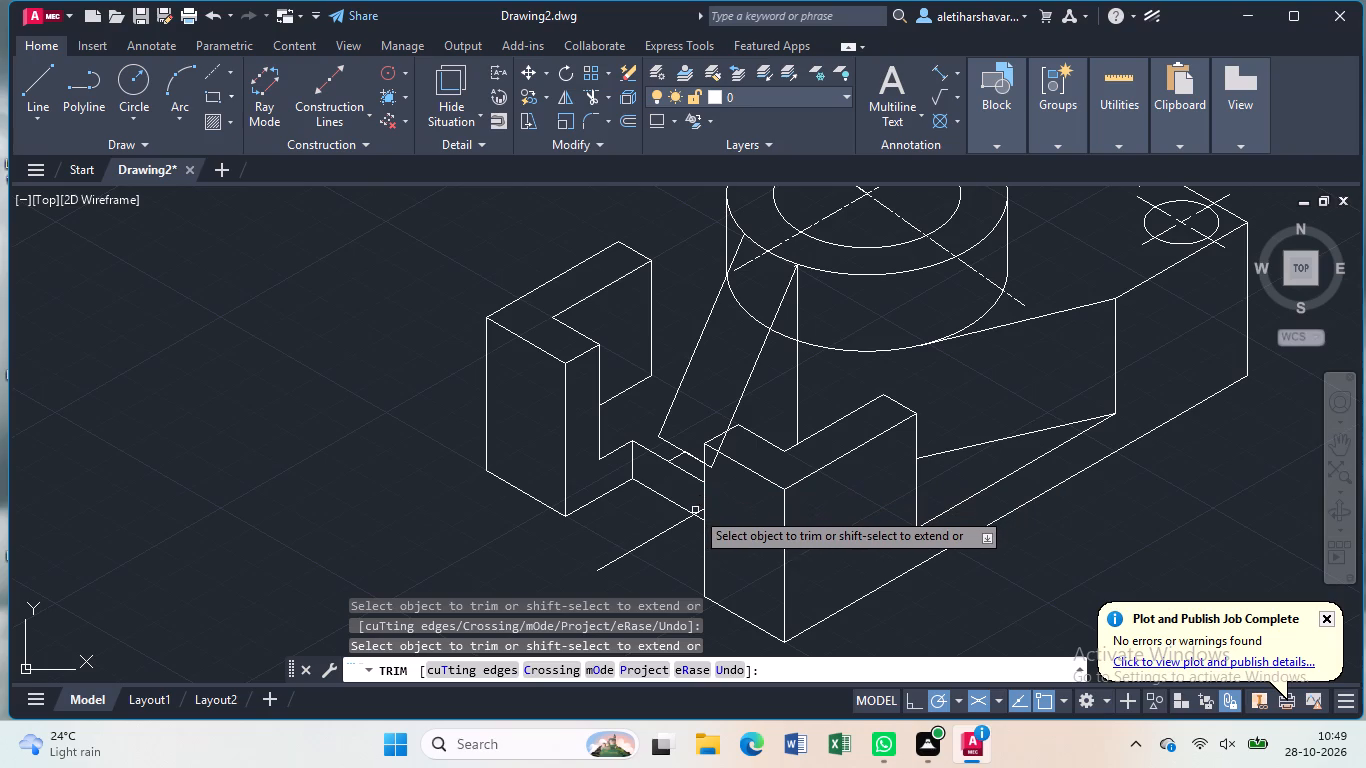
{"action": "left_click", "coordinate": [696, 511]}
{"action": "left_click", "coordinate": [688, 517]}
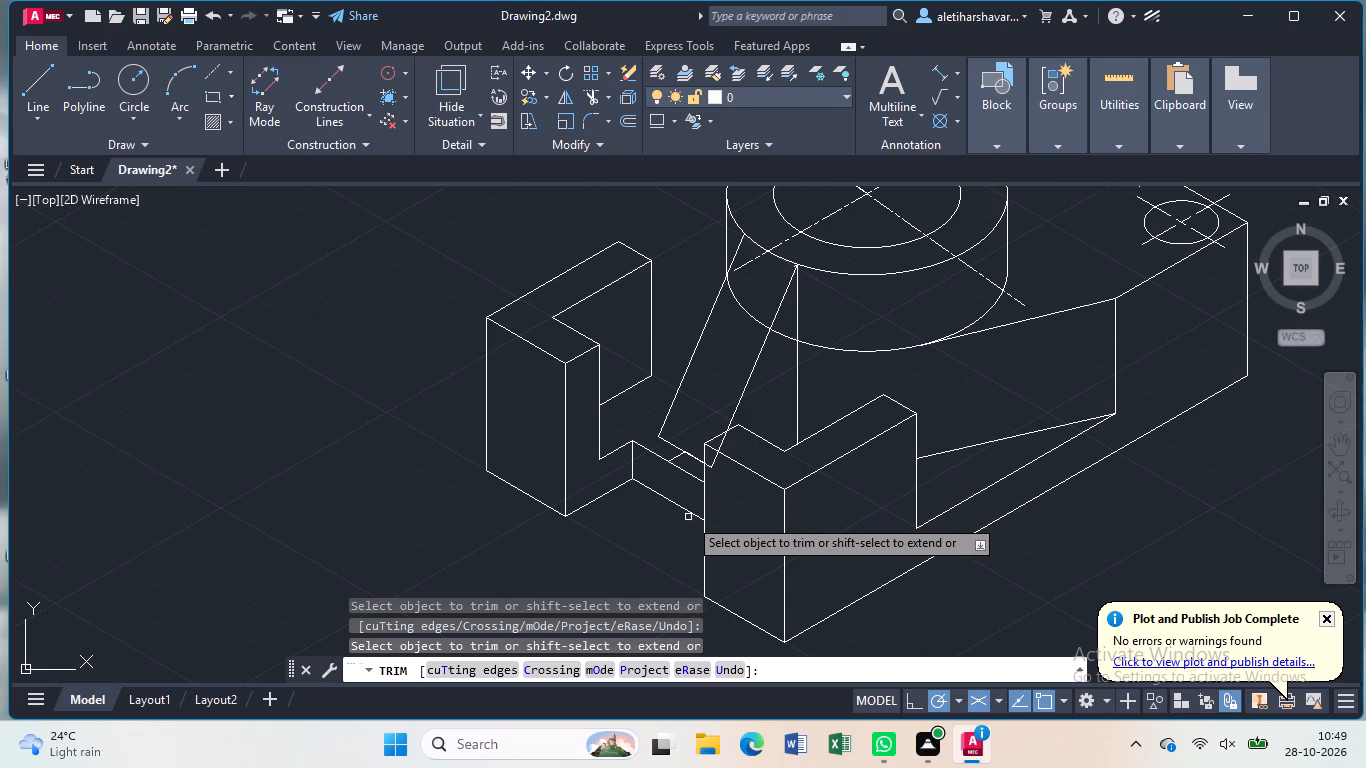
{"action": "left_click", "coordinate": [715, 459]}
{"action": "left_click", "coordinate": [723, 444]}
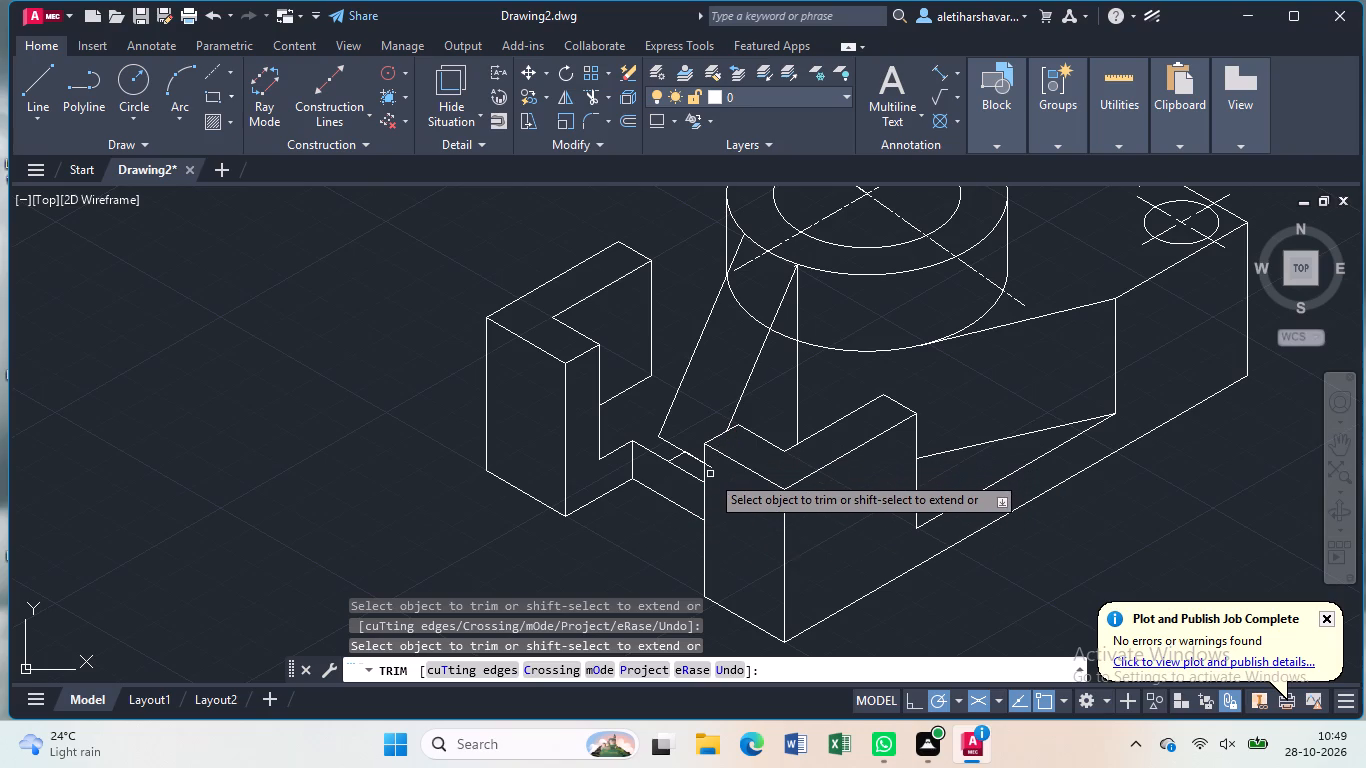
Remove the 5 mm segment at the low front wall and trim the rib's lower edge back to where that segment met it.
{"action": "left_click", "coordinate": [713, 468]}
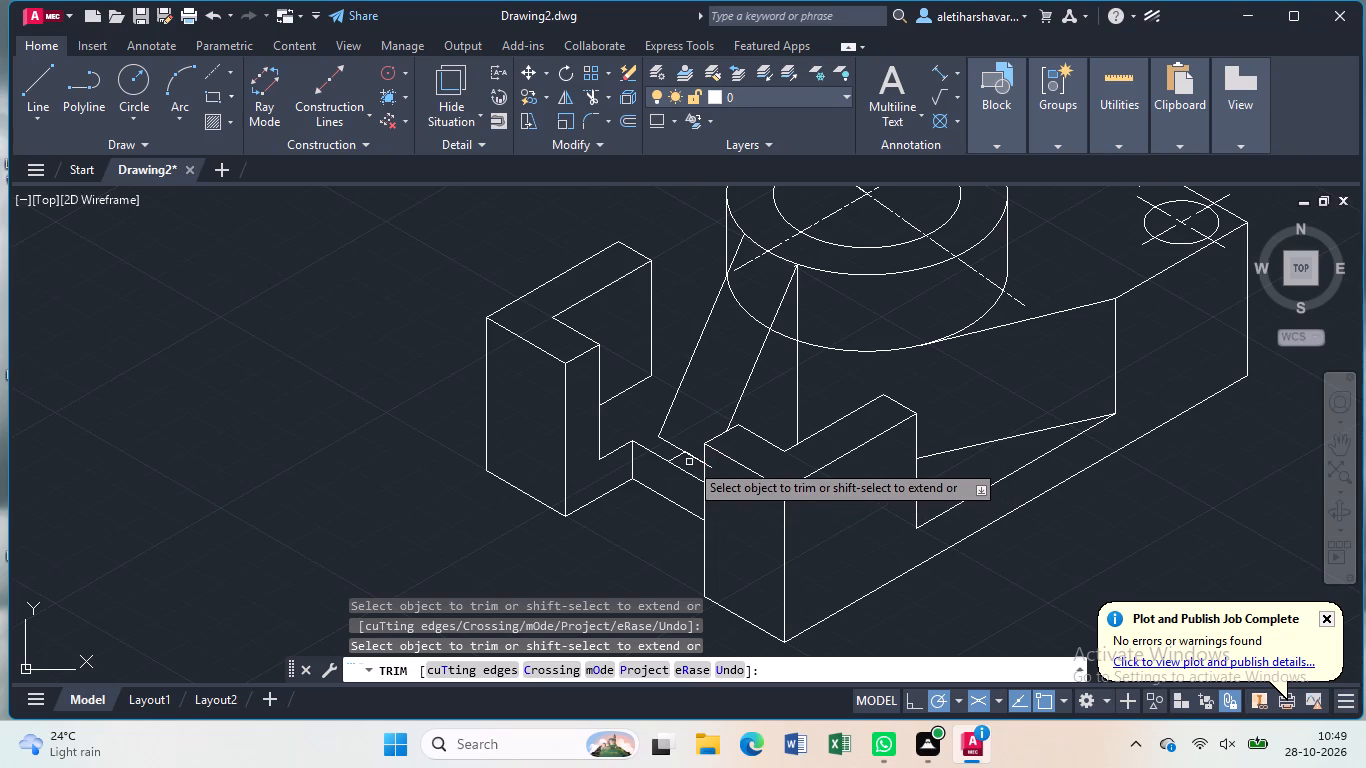
{"action": "scroll", "coordinate": [689, 462], "scroll_direction": "up", "scroll_amount": 2}
{"action": "left_click", "coordinate": [700, 452]}
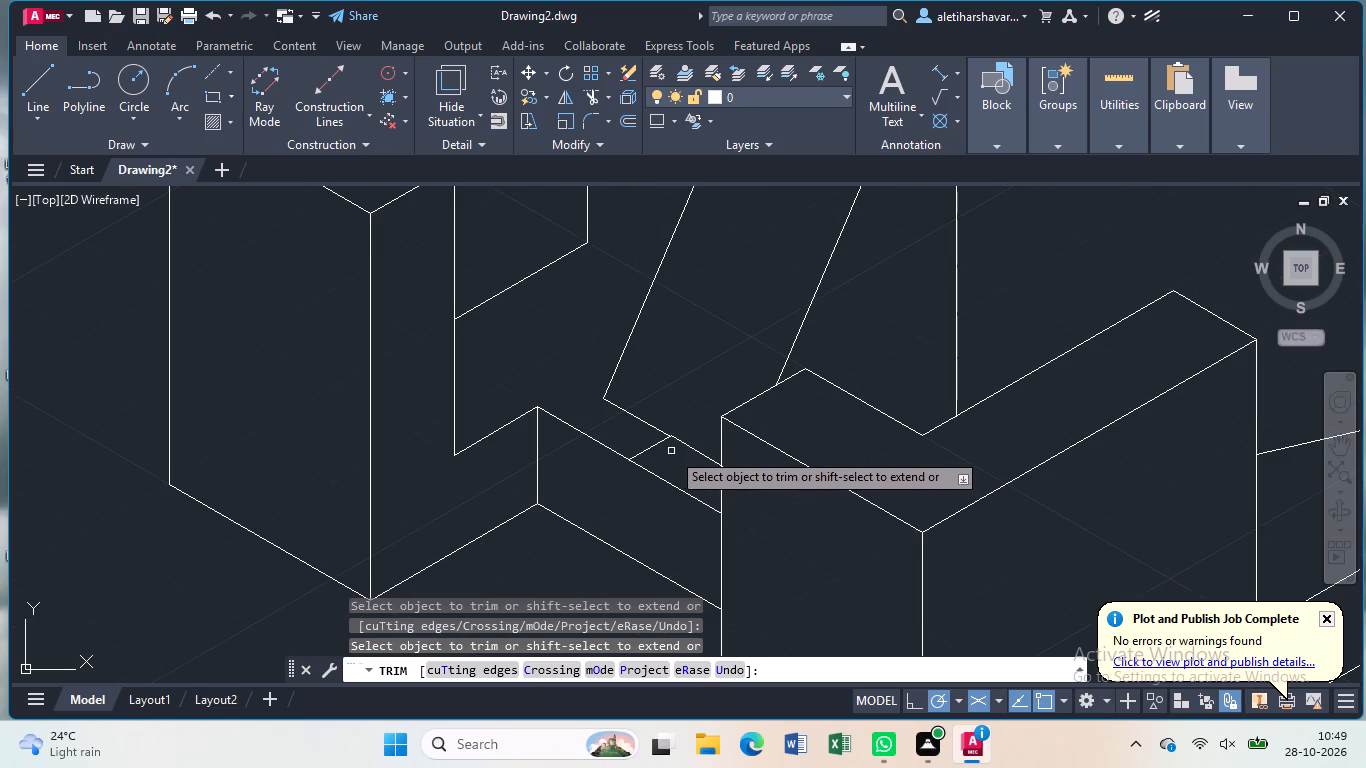
{"action": "left_click", "coordinate": [657, 446]}
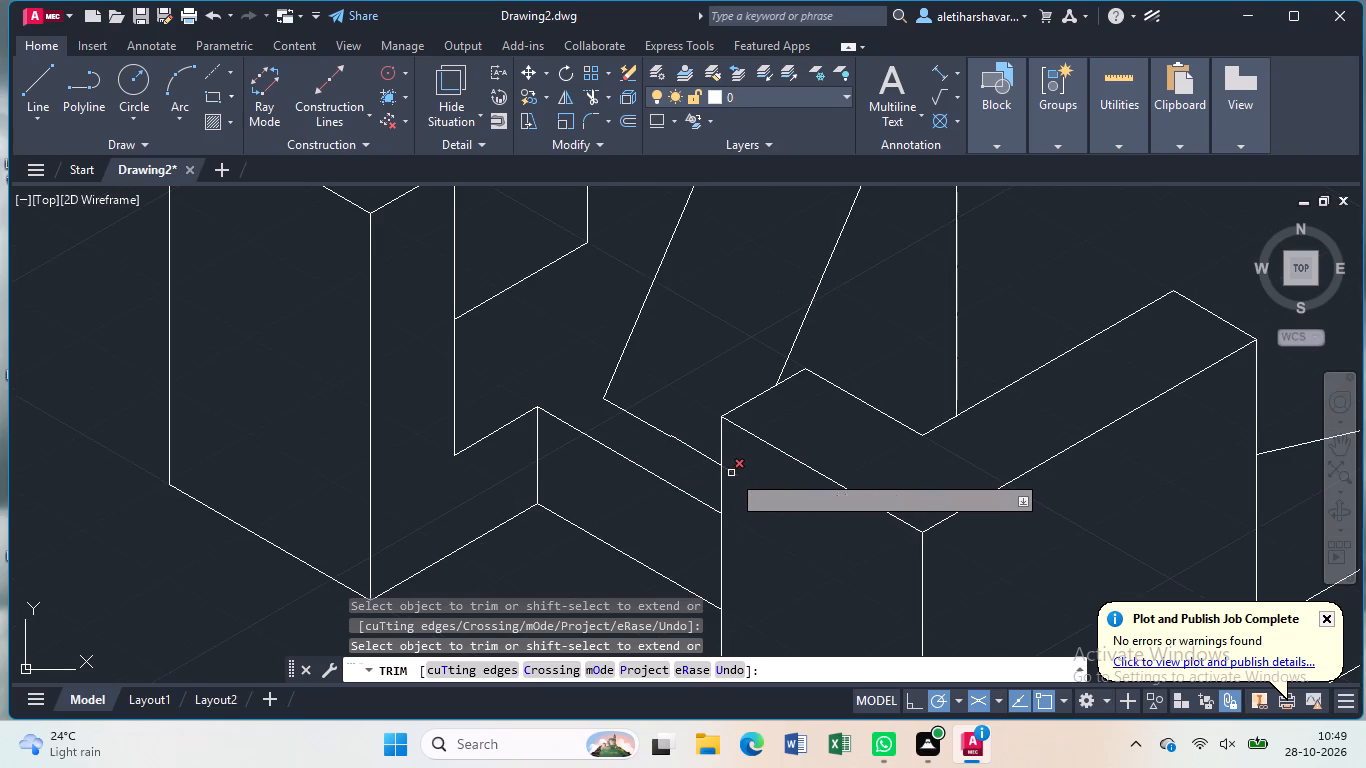
{"action": "left_click", "coordinate": [731, 473]}
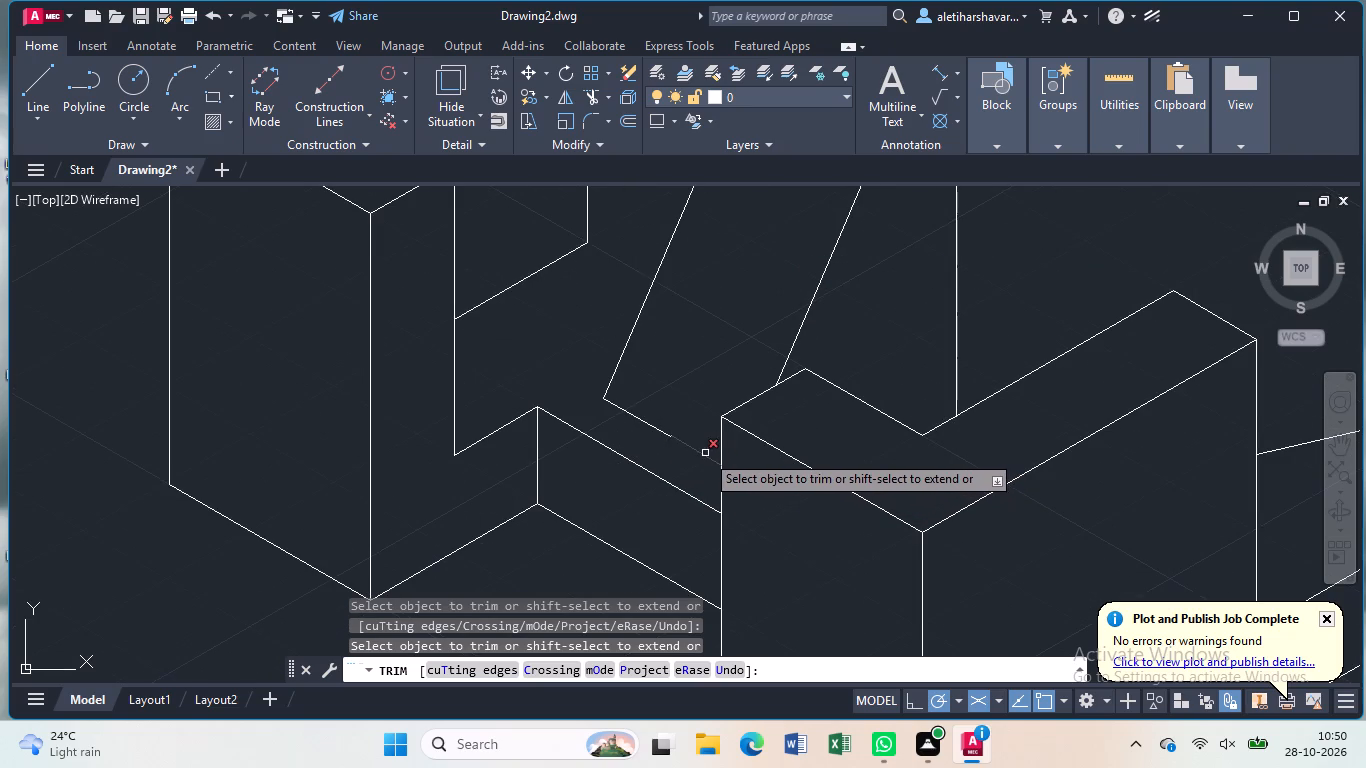
{"action": "left_click", "coordinate": [705, 453]}
{"action": "key", "text": "Escape"}
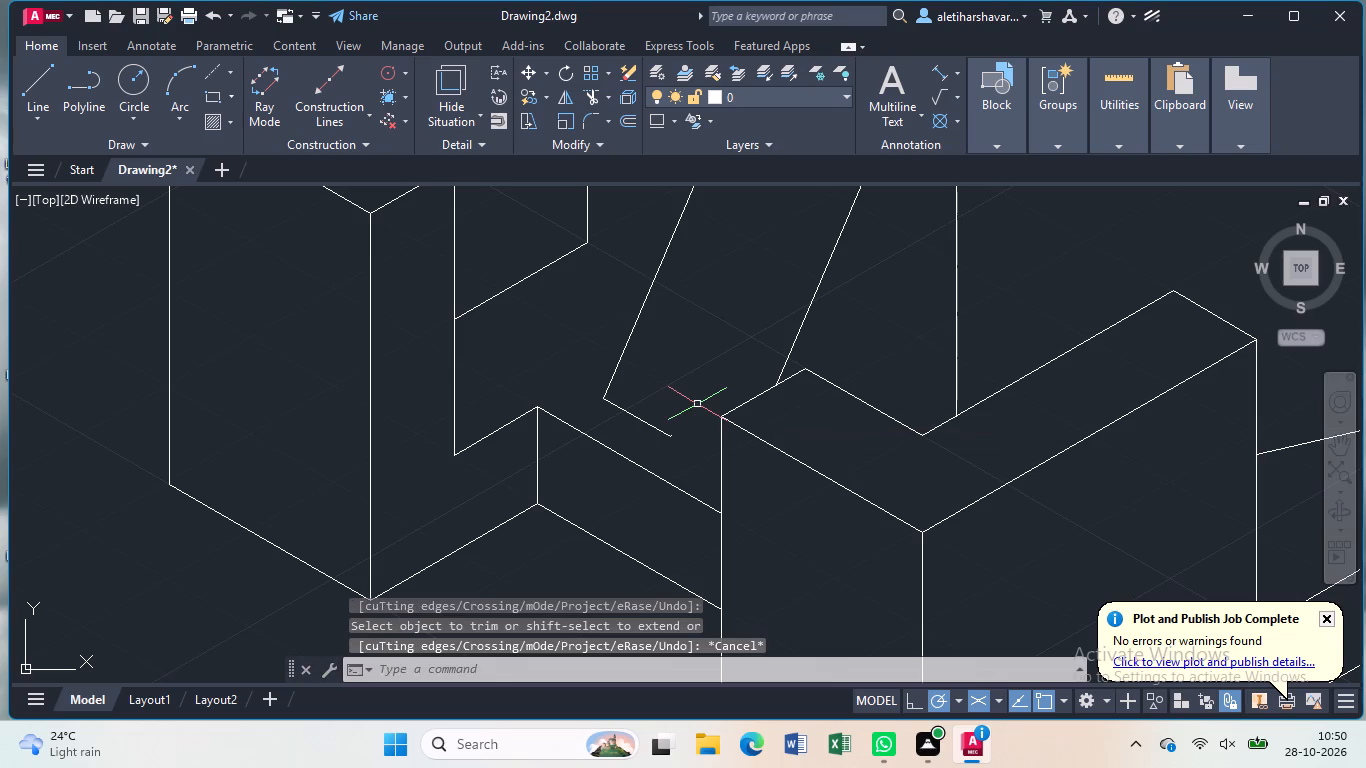
Extend the rib's lower edge to the vertical edge of the front corner block.
{"action": "type", "text": "tr"}
{"action": "key", "text": "Return"}
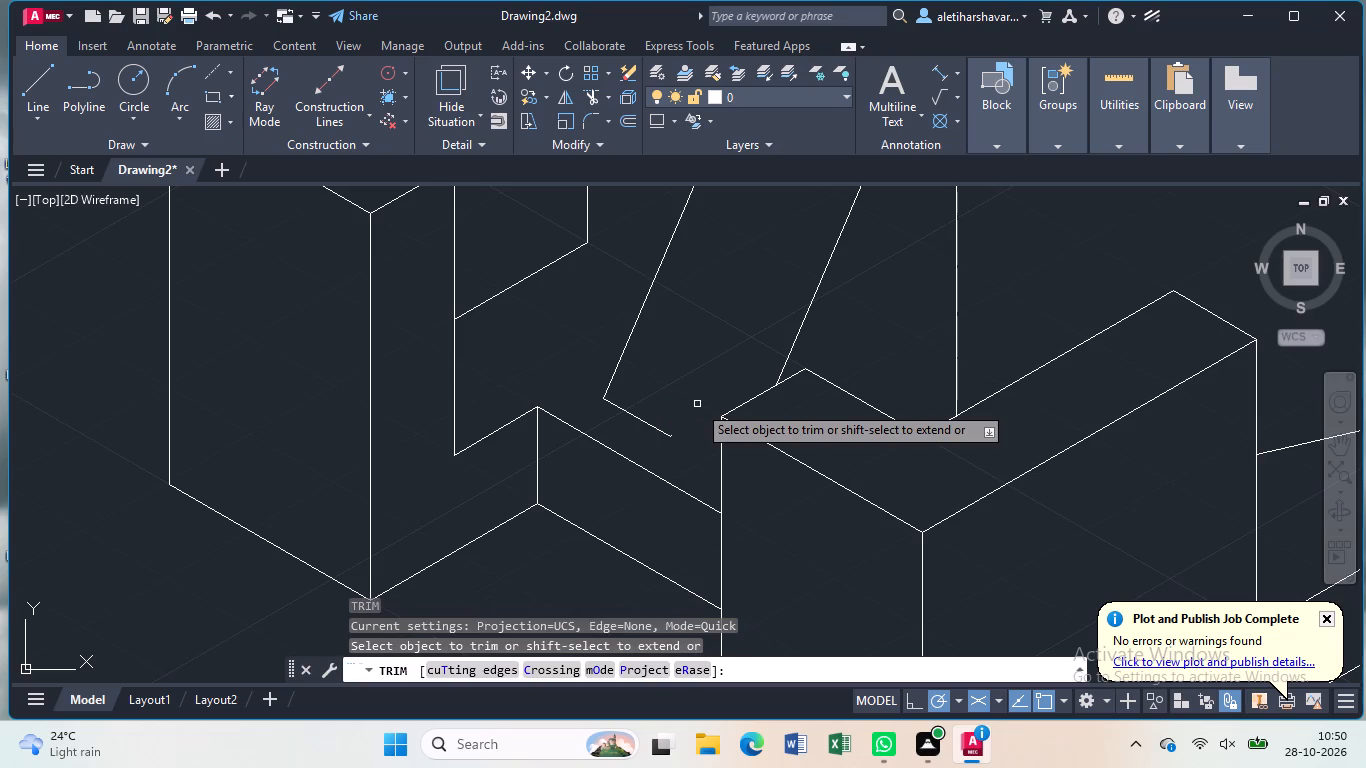
{"action": "left_click", "coordinate": [660, 432], "text": "shift"}
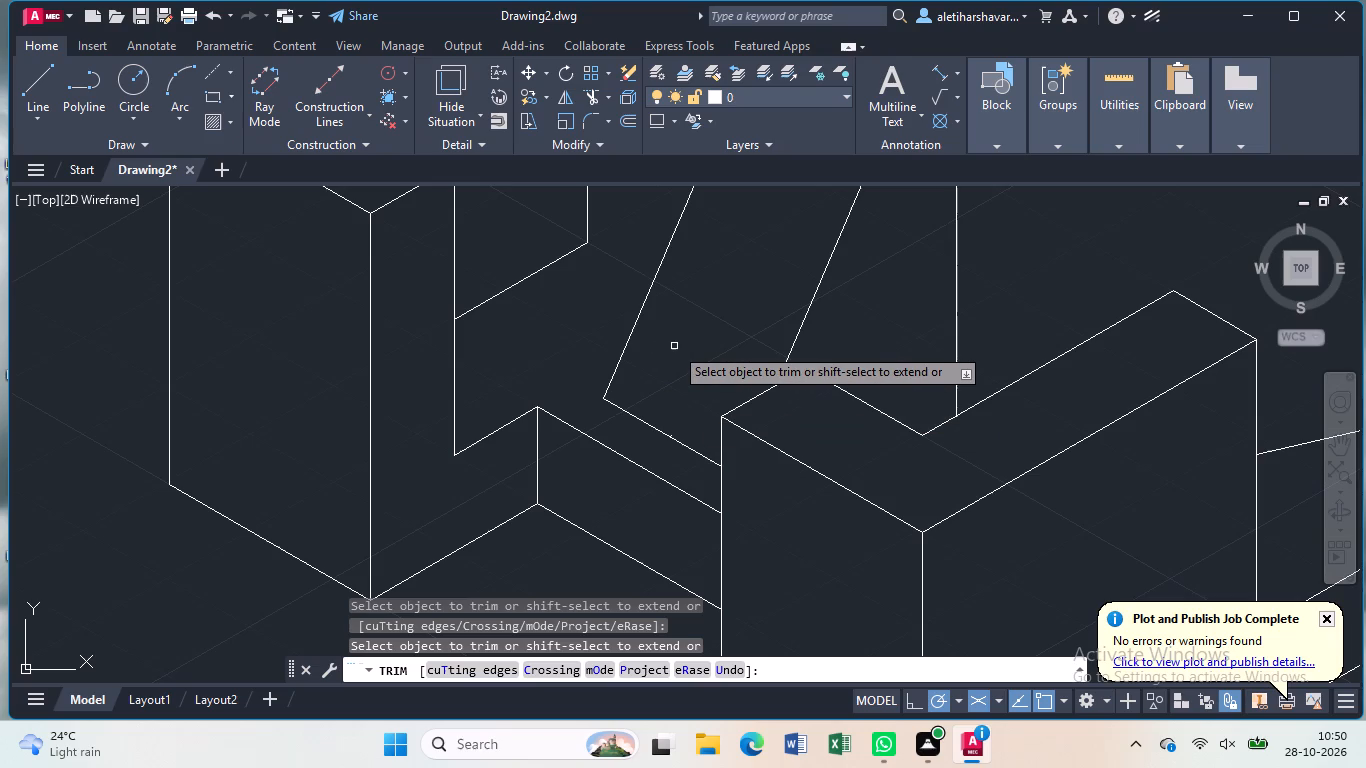
Trim away the remaining short line at the boss's outer top rim, where the vertical line starts.
{"action": "scroll", "coordinate": [664, 350], "scroll_direction": "down", "scroll_amount": 4}
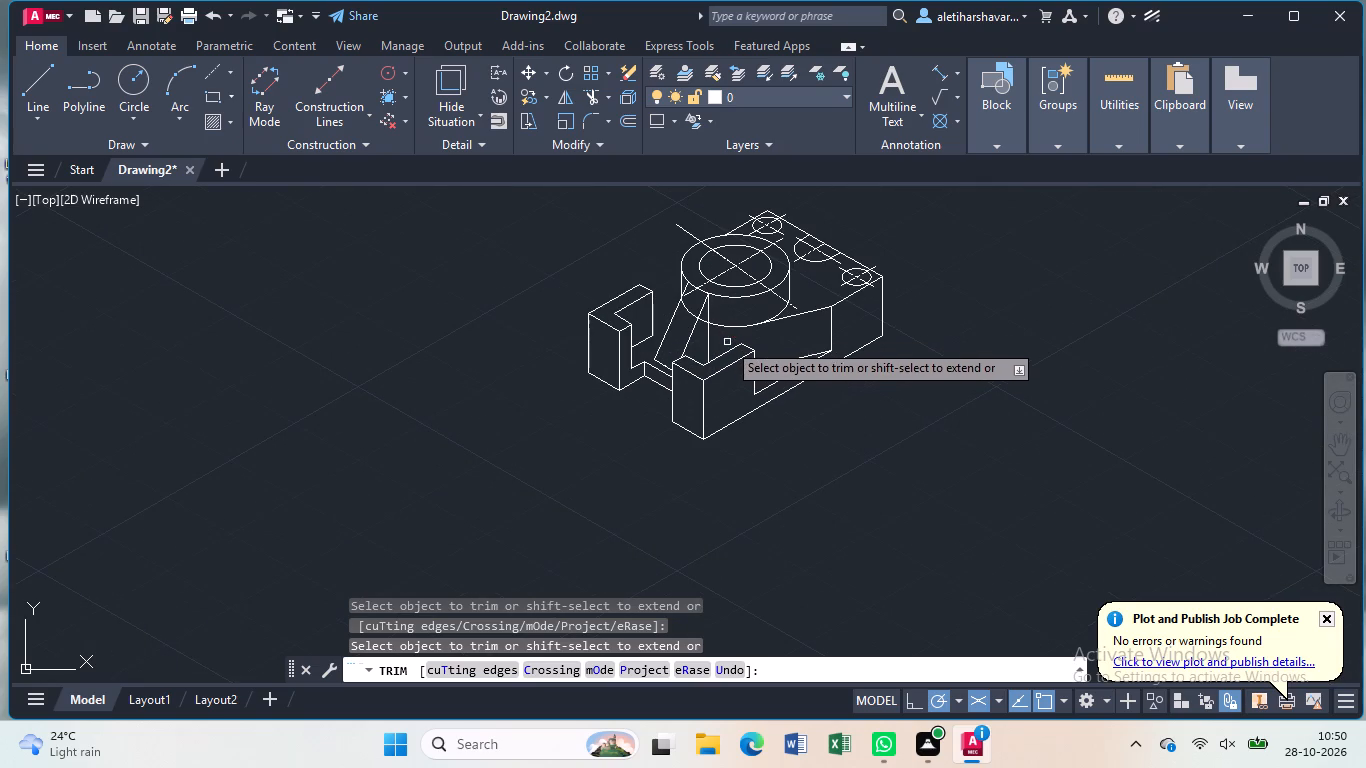
{"action": "middle_click_drag", "start_coordinate": [727, 340], "coordinate": [727, 446]}
{"action": "scroll", "coordinate": [713, 404], "scroll_direction": "up", "scroll_amount": 3}
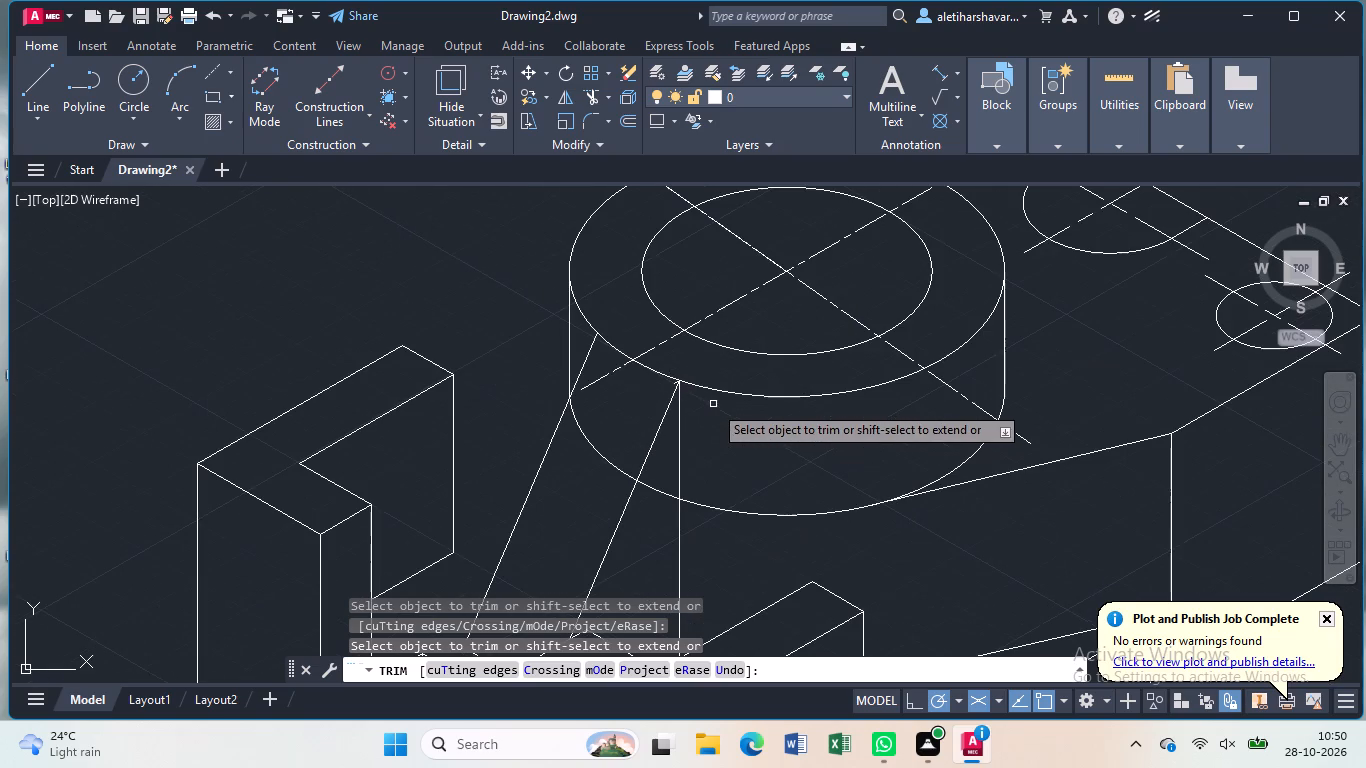
{"action": "scroll", "coordinate": [670, 397], "scroll_direction": "up", "scroll_amount": 4}
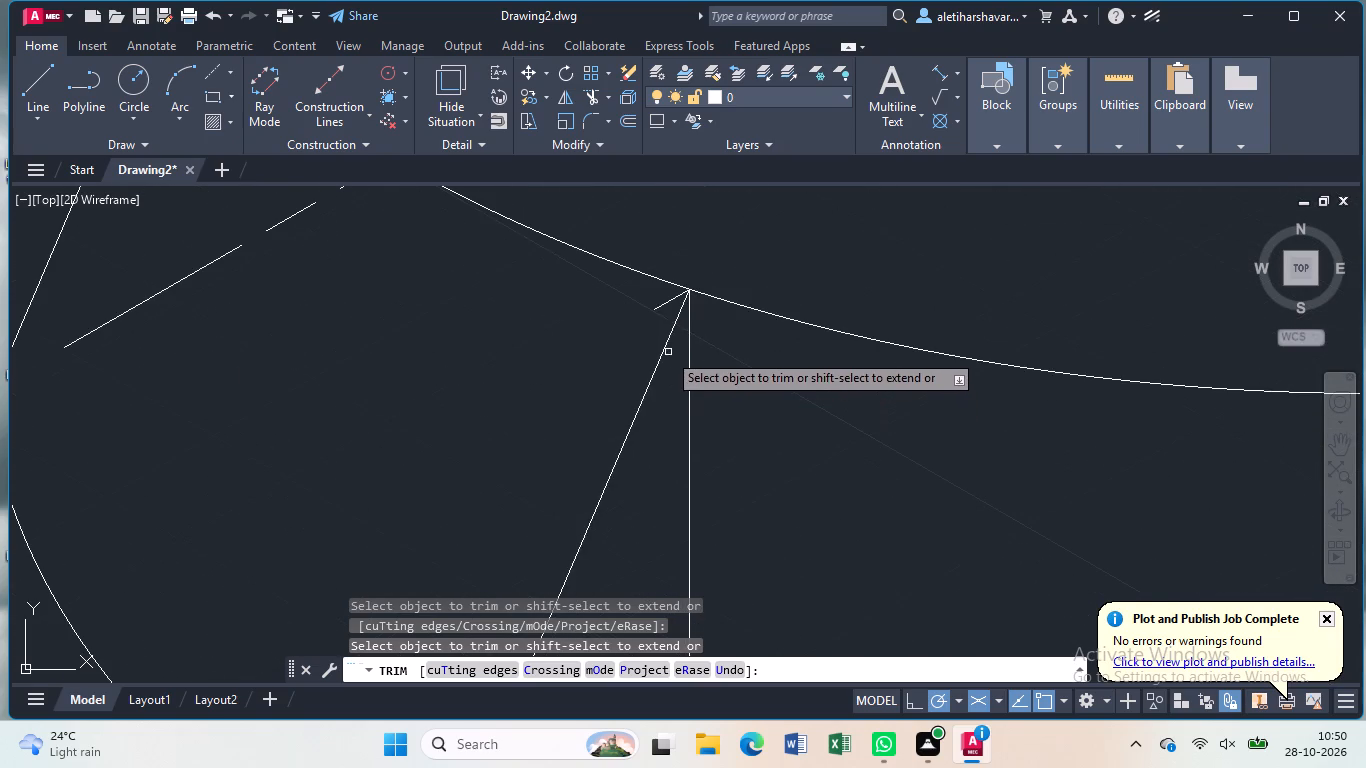
{"action": "left_click", "coordinate": [668, 299]}
{"action": "scroll", "coordinate": [668, 299], "scroll_direction": "down", "scroll_amount": 1}
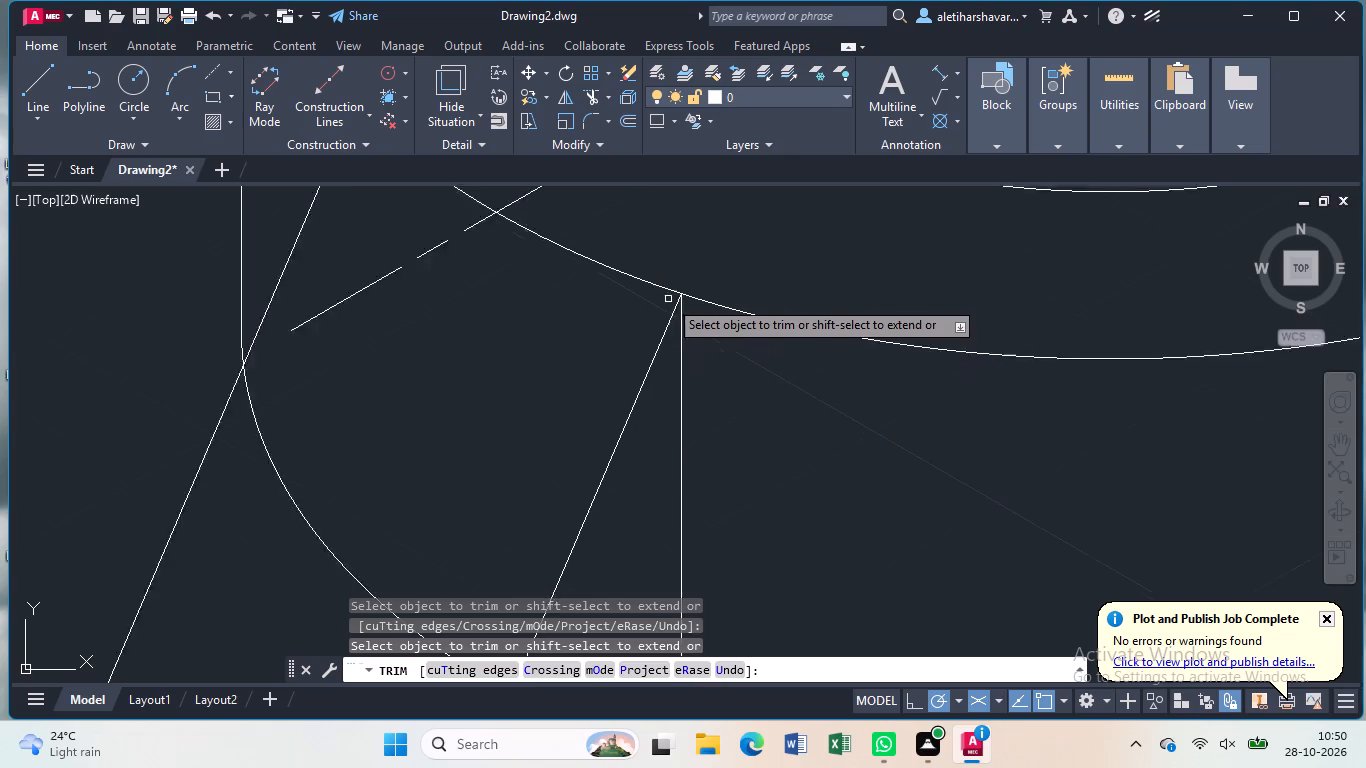
{"action": "scroll", "coordinate": [668, 299], "scroll_direction": "down", "scroll_amount": 1}
{"action": "middle_click_drag", "start_coordinate": [536, 297], "coordinate": [597, 420]}
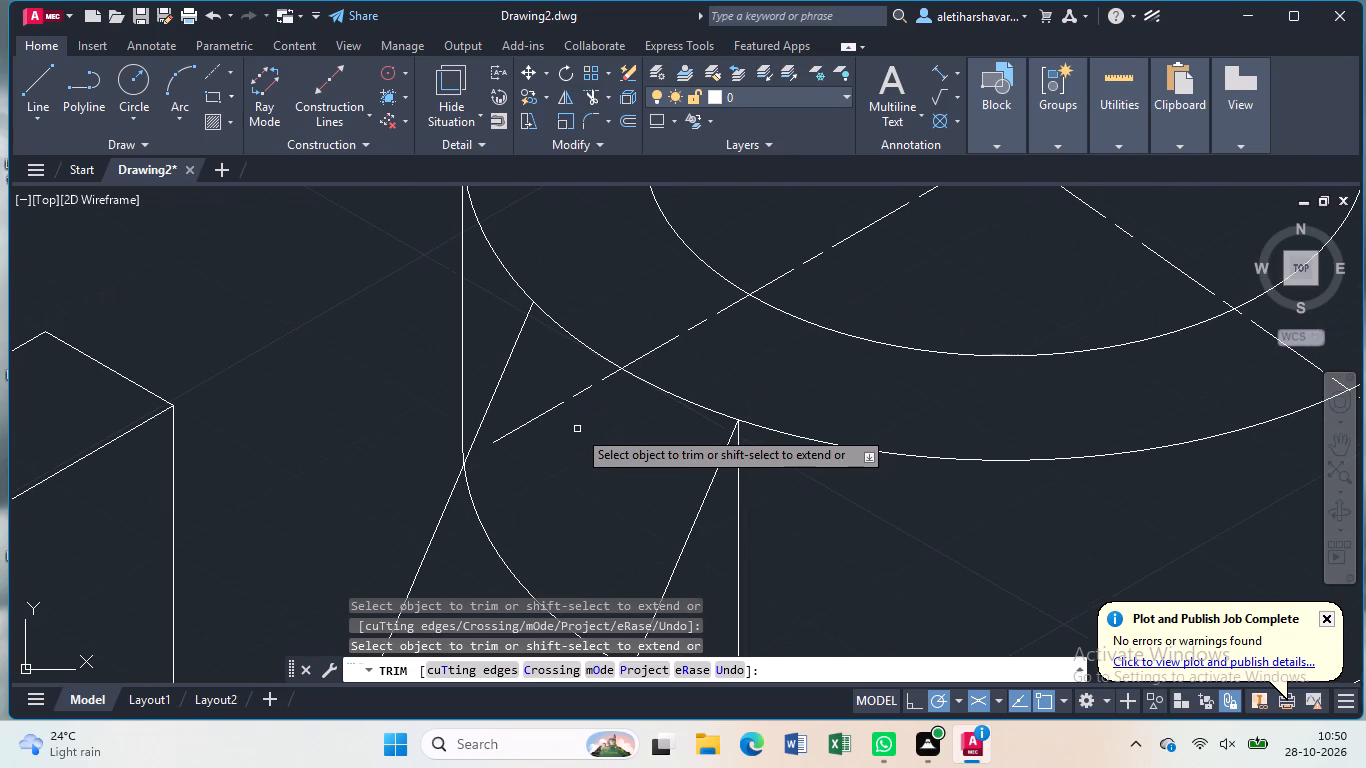
{"action": "key", "text": "Escape"}
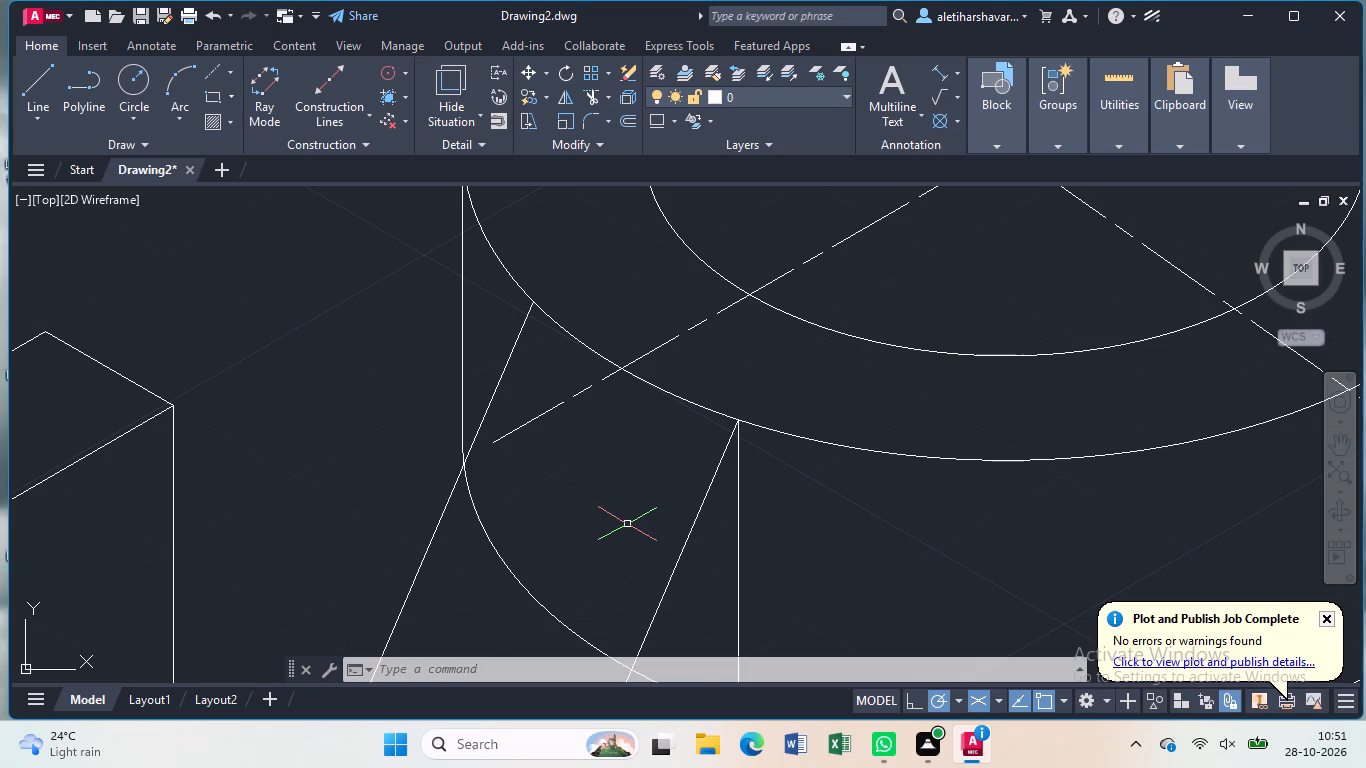
Draw a line about 149.8 mm long at 30° from the lower end of the left corner block's inner vertical edge, across the boss.
{"action": "scroll", "coordinate": [604, 444], "scroll_direction": "down", "scroll_amount": 3}
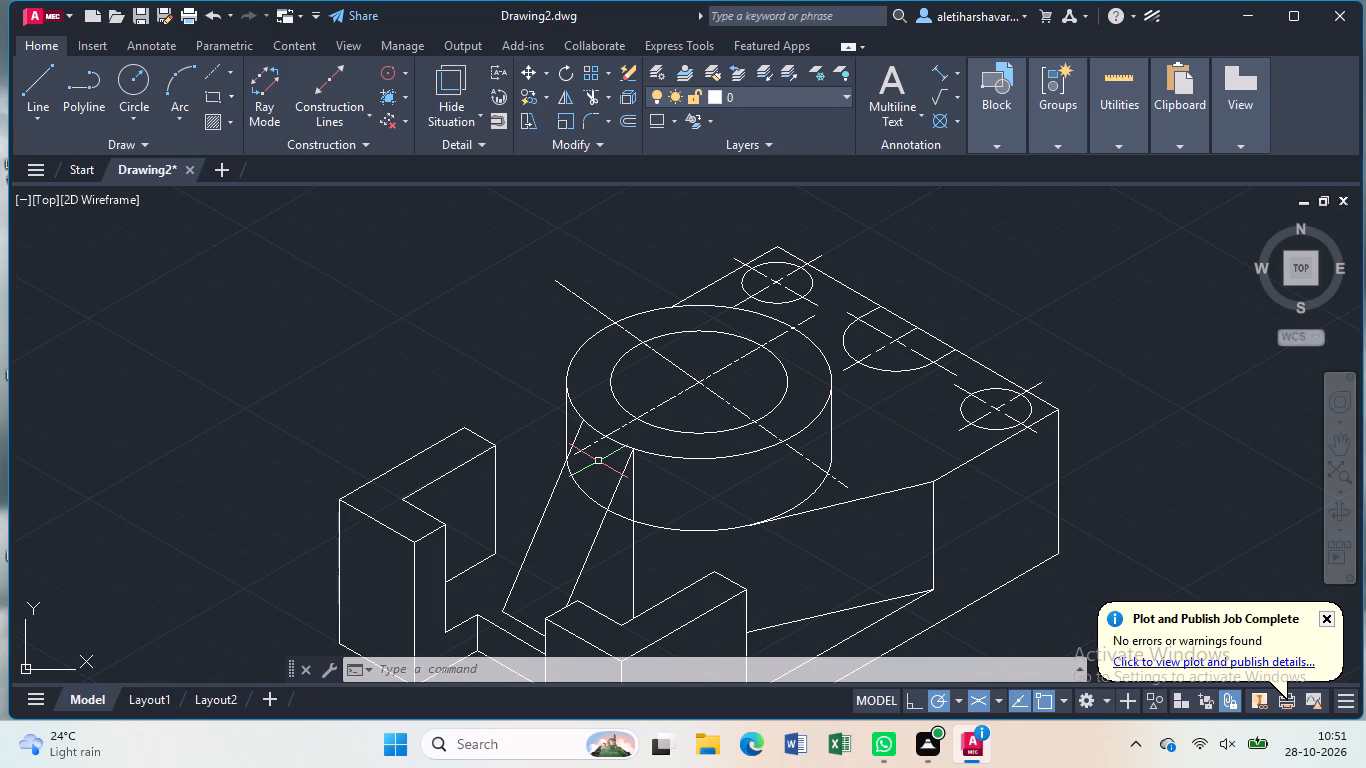
{"action": "key", "text": "l"}
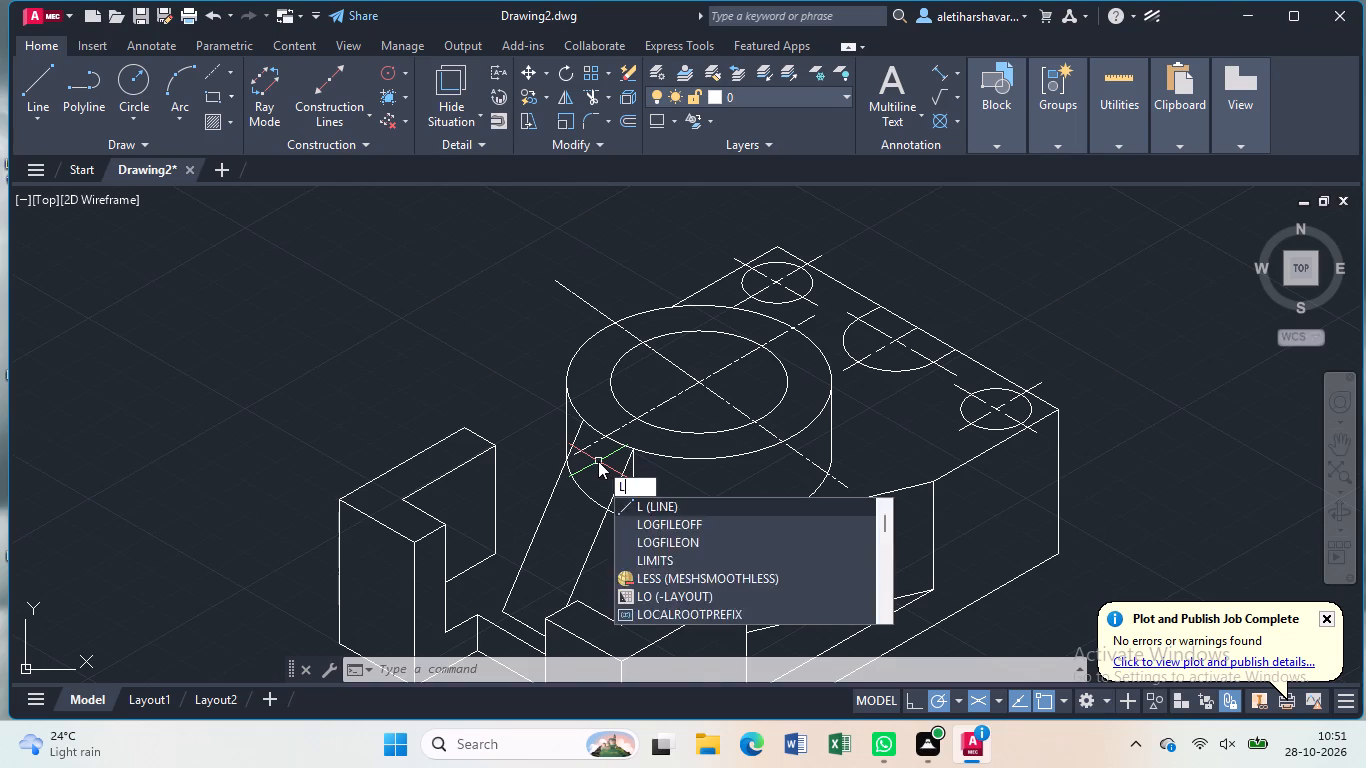
{"action": "key", "text": "Return"}
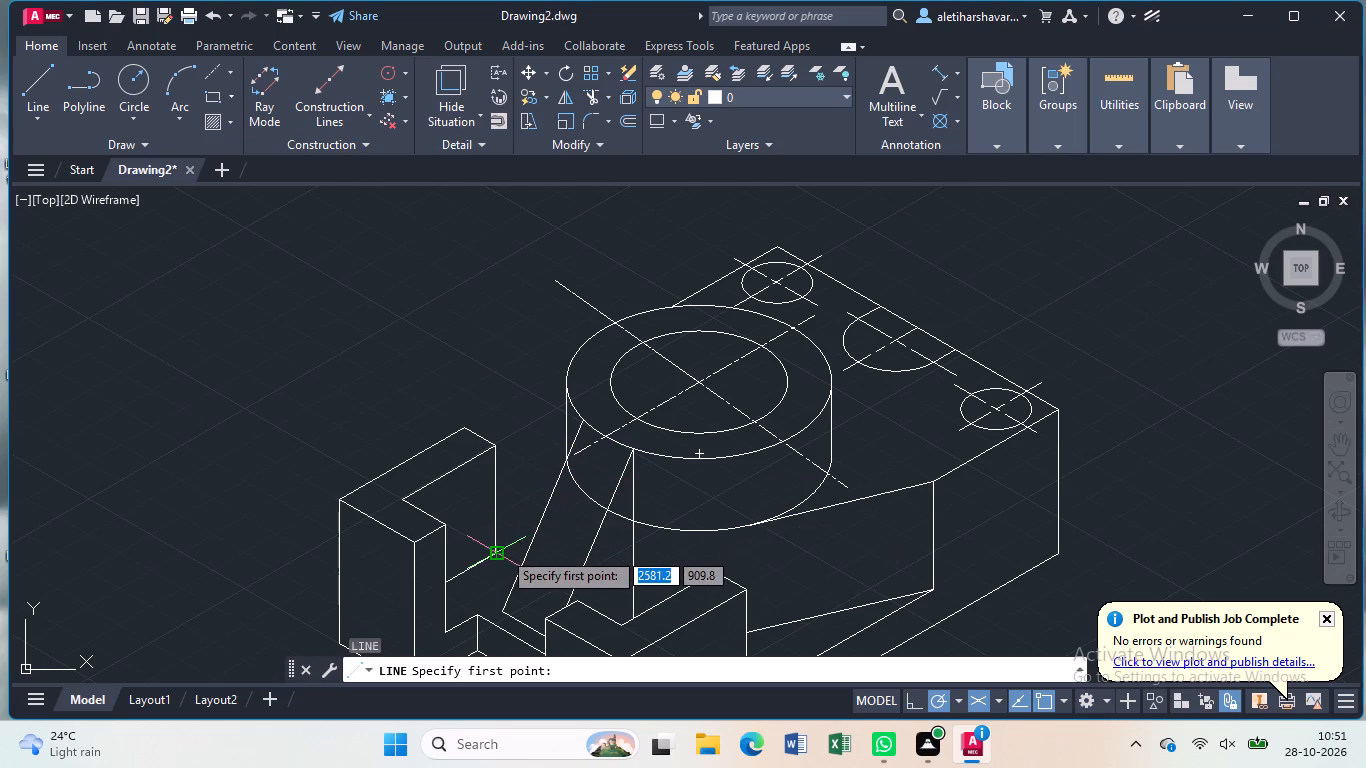
{"action": "left_click", "coordinate": [502, 550]}
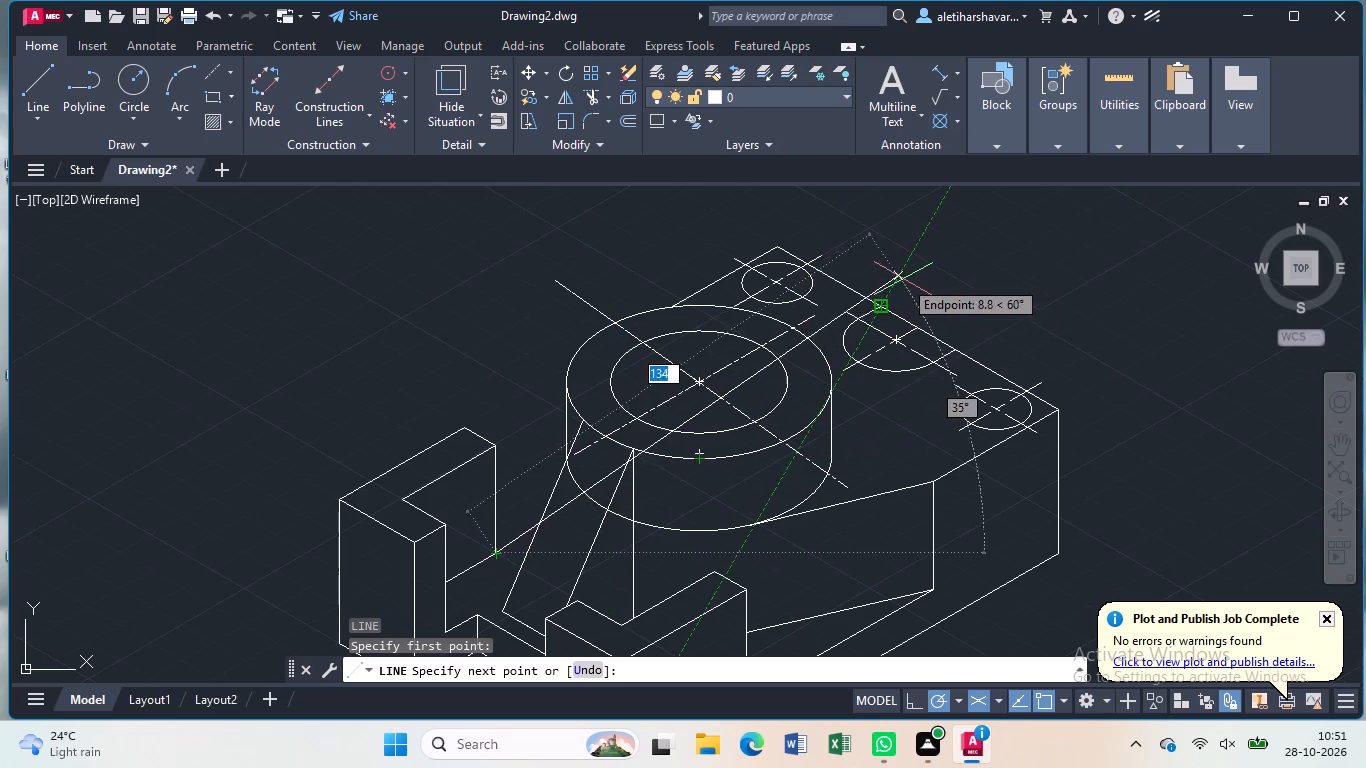
{"action": "left_click", "coordinate": [963, 280]}
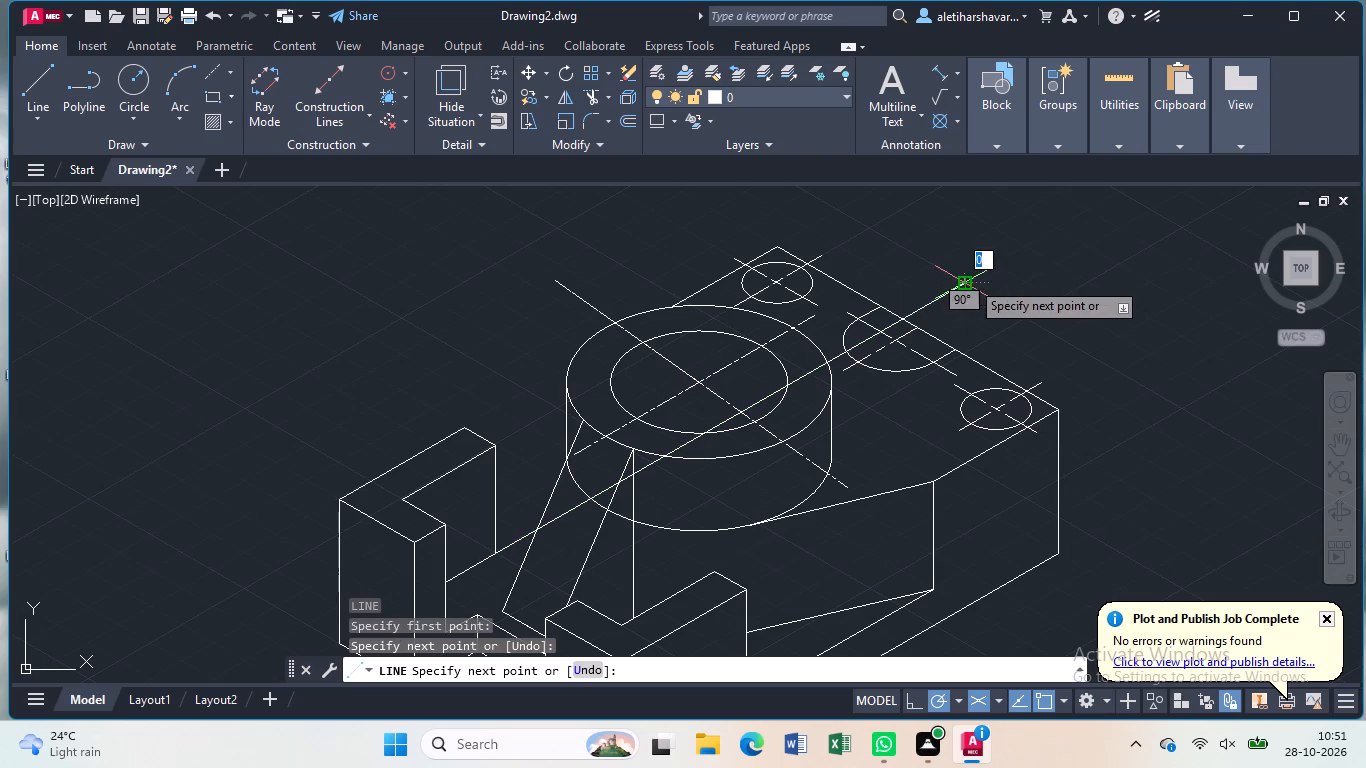
{"action": "key", "text": "Escape"}
Trim the 30° line piece by piece across the holes, boss and rib, keeping only the part between the corner block and the rib's nearer sloped edge.
{"action": "type", "text": "tr"}
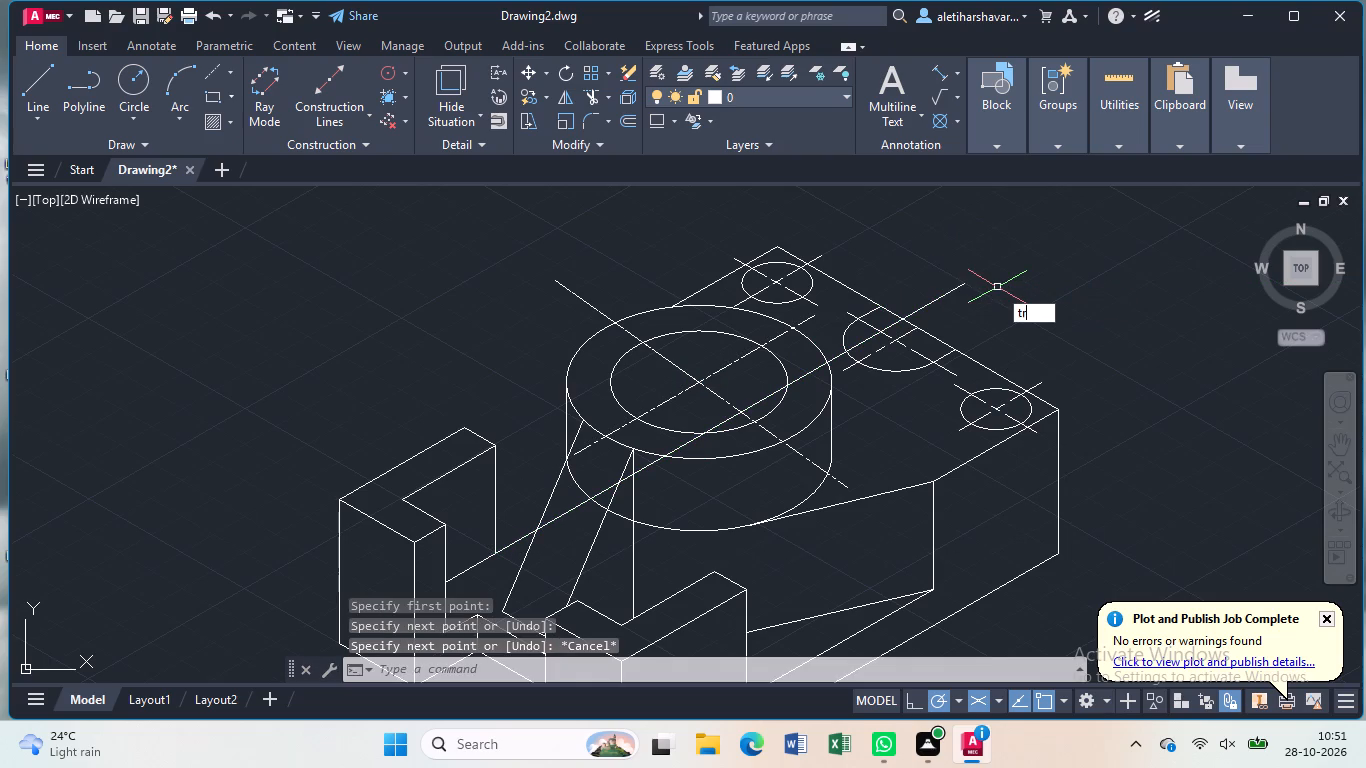
{"action": "key", "text": "Return"}
{"action": "left_click", "coordinate": [958, 290]}
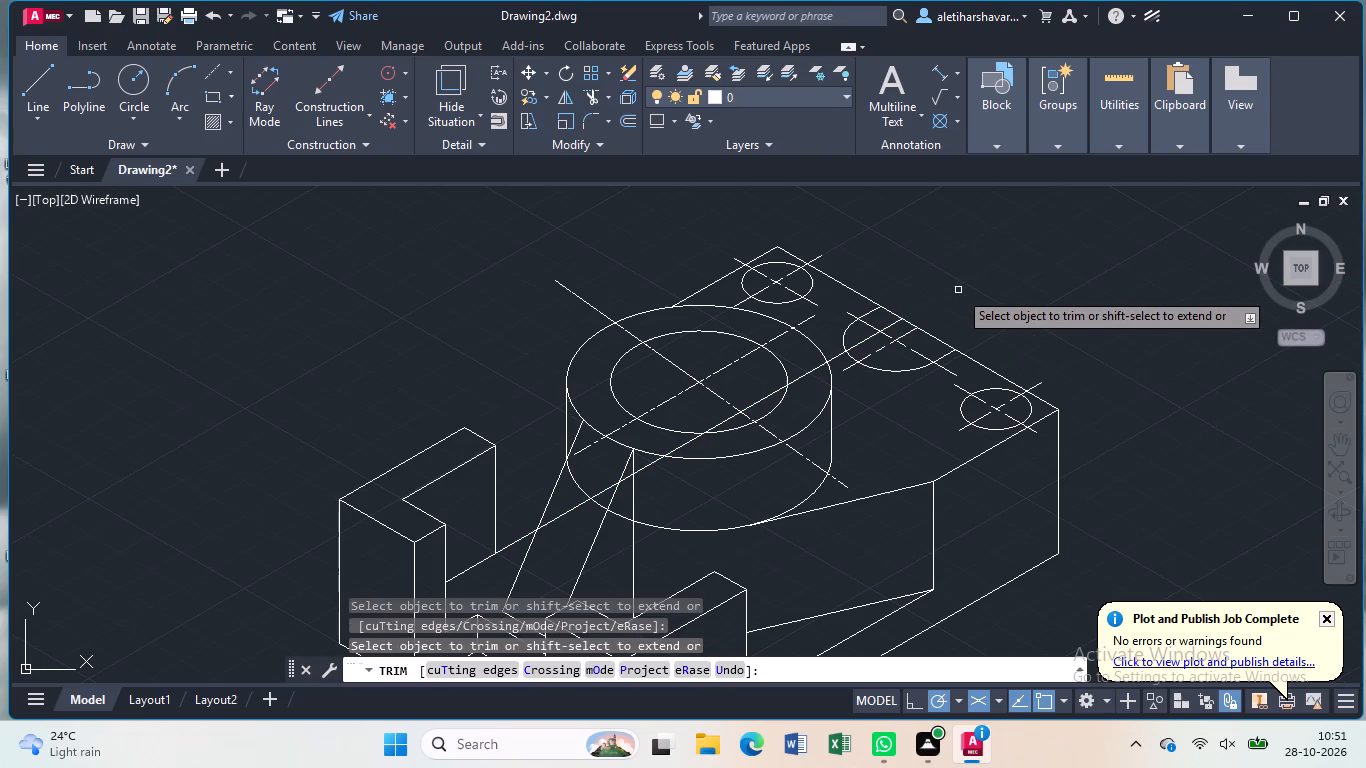
{"action": "left_click", "coordinate": [884, 327]}
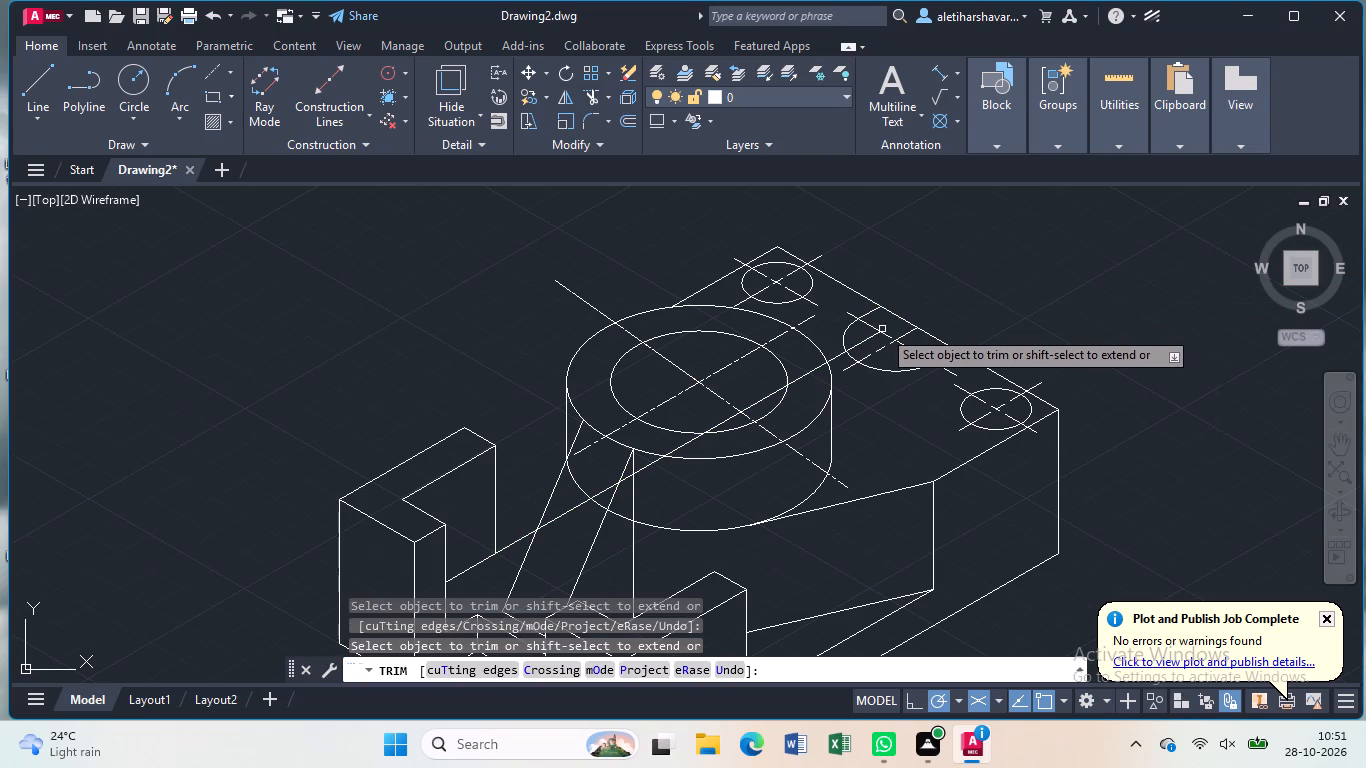
{"action": "left_click", "coordinate": [868, 337]}
{"action": "left_click", "coordinate": [834, 355]}
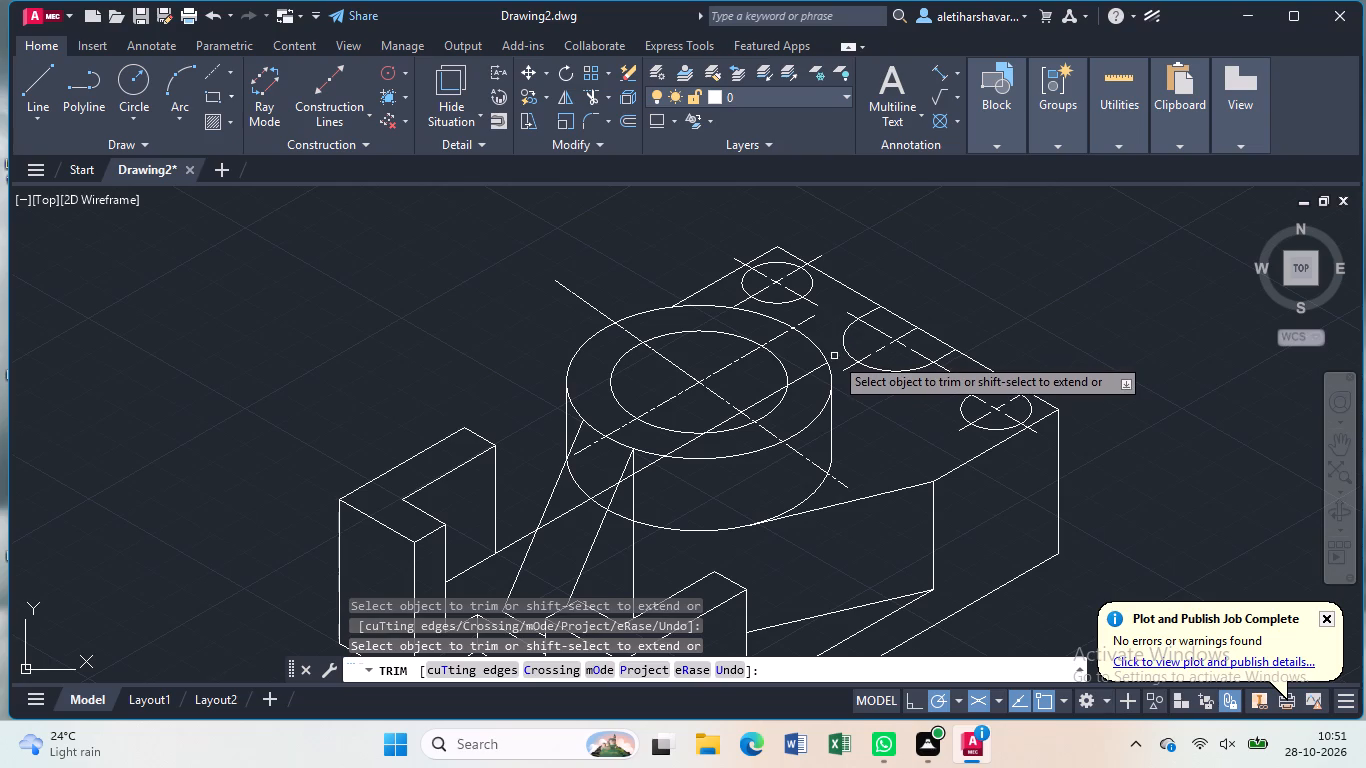
{"action": "left_click", "coordinate": [813, 370]}
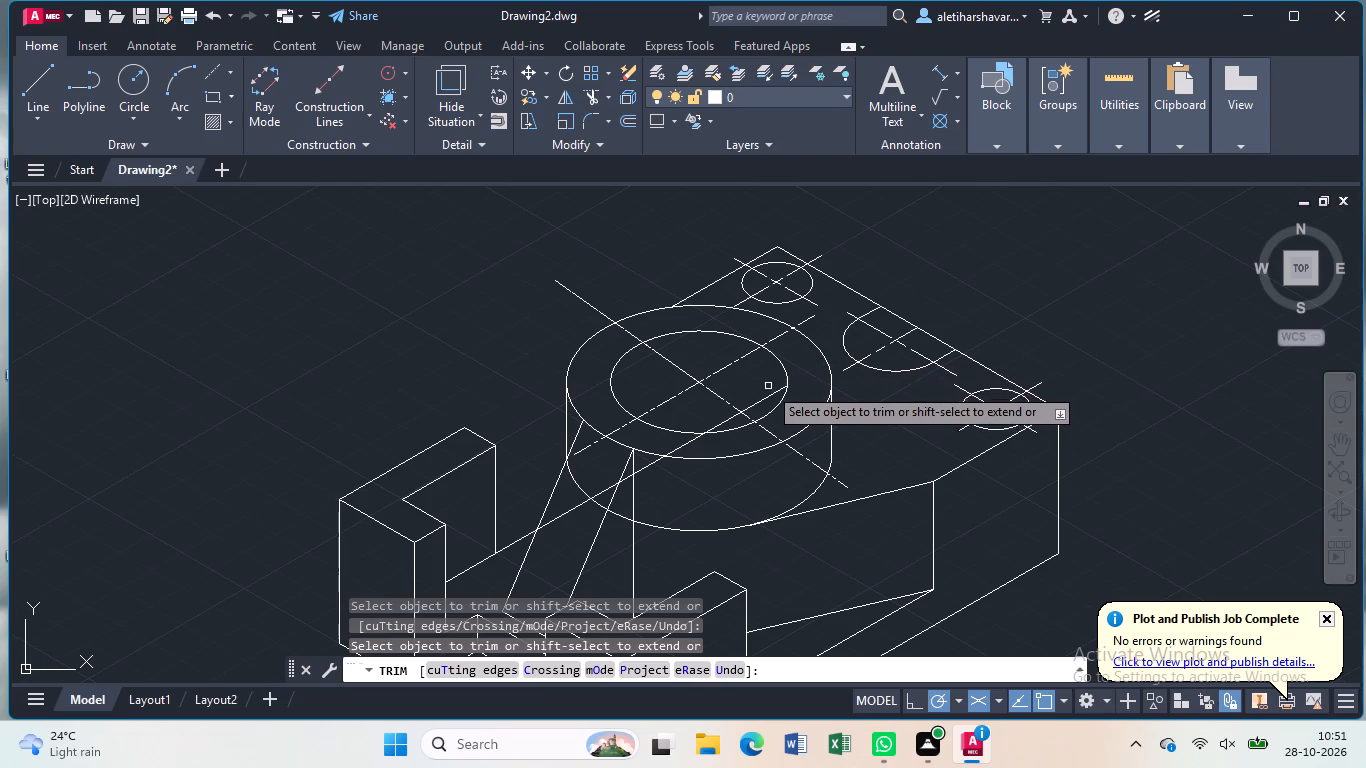
{"action": "left_click", "coordinate": [762, 396]}
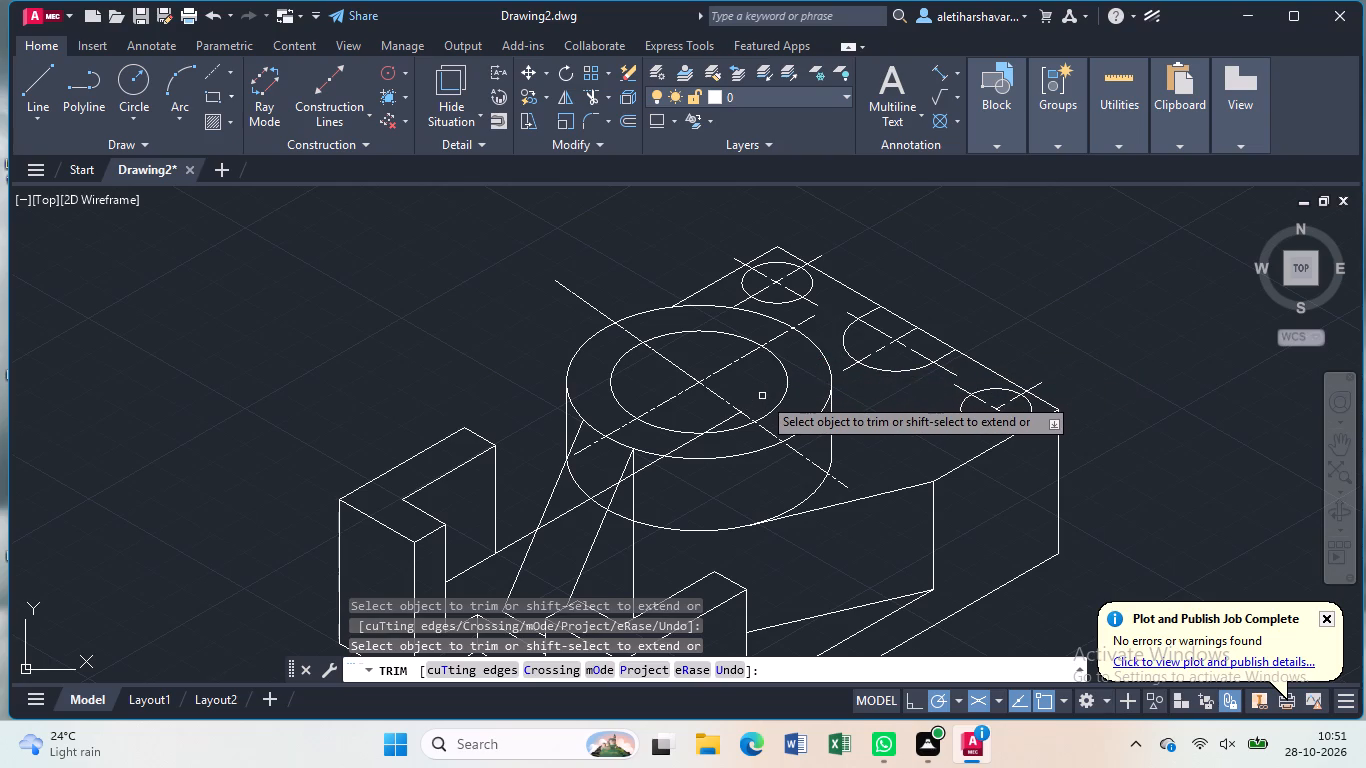
{"action": "left_click", "coordinate": [721, 425]}
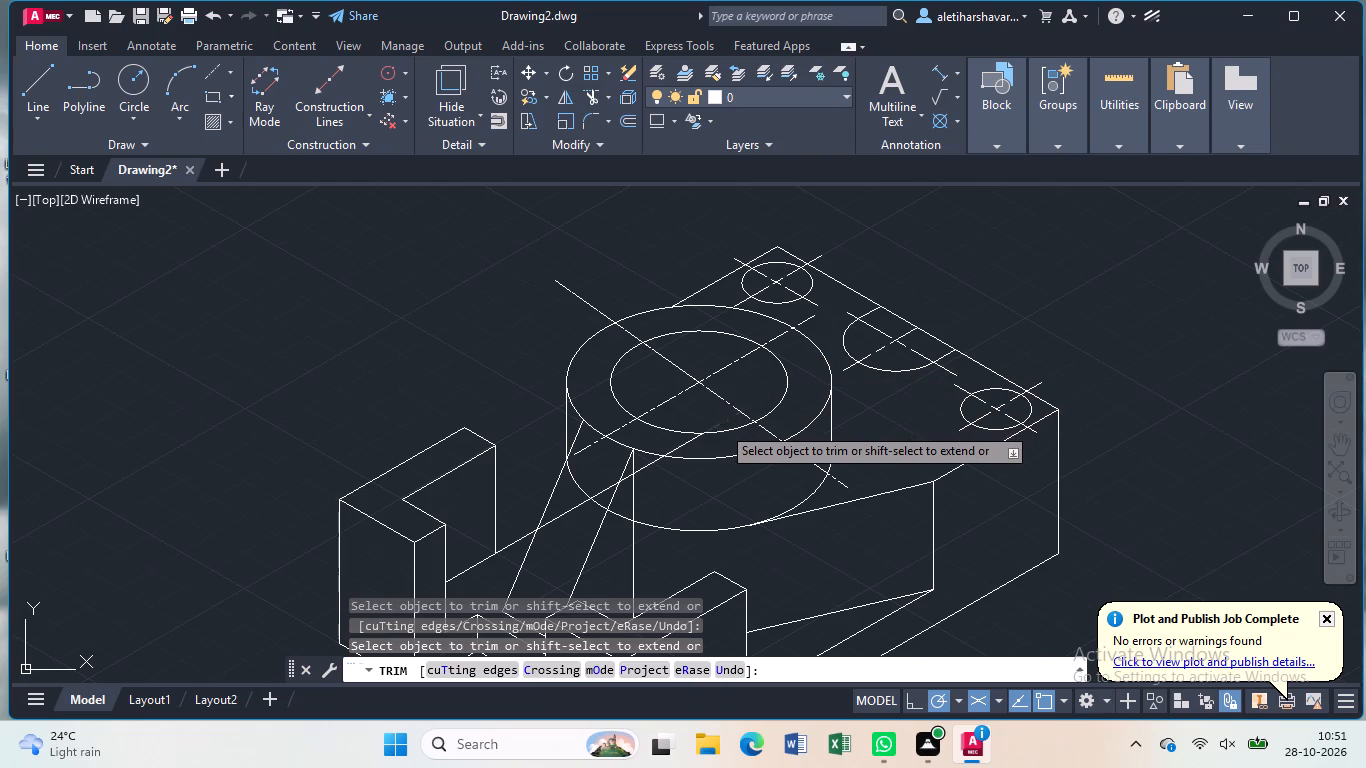
{"action": "left_click", "coordinate": [687, 445]}
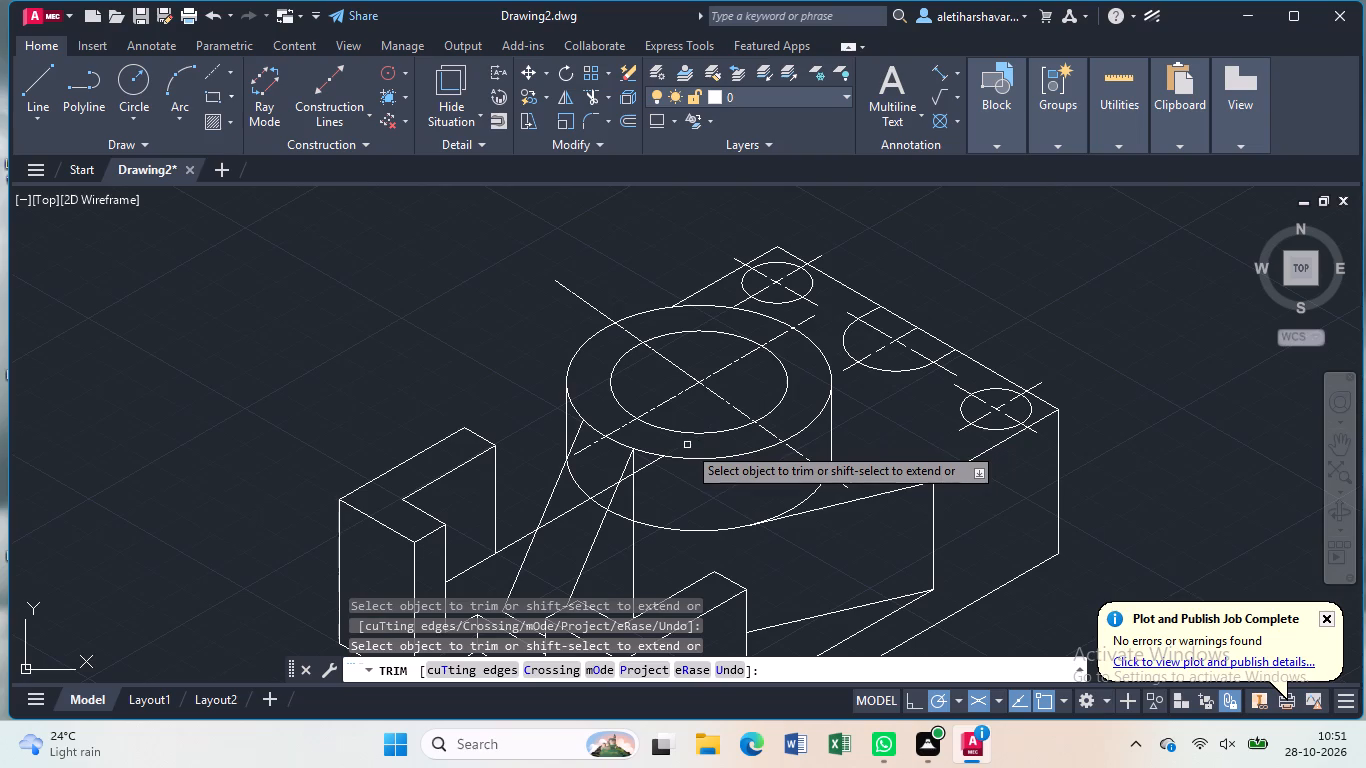
{"action": "left_click", "coordinate": [652, 467]}
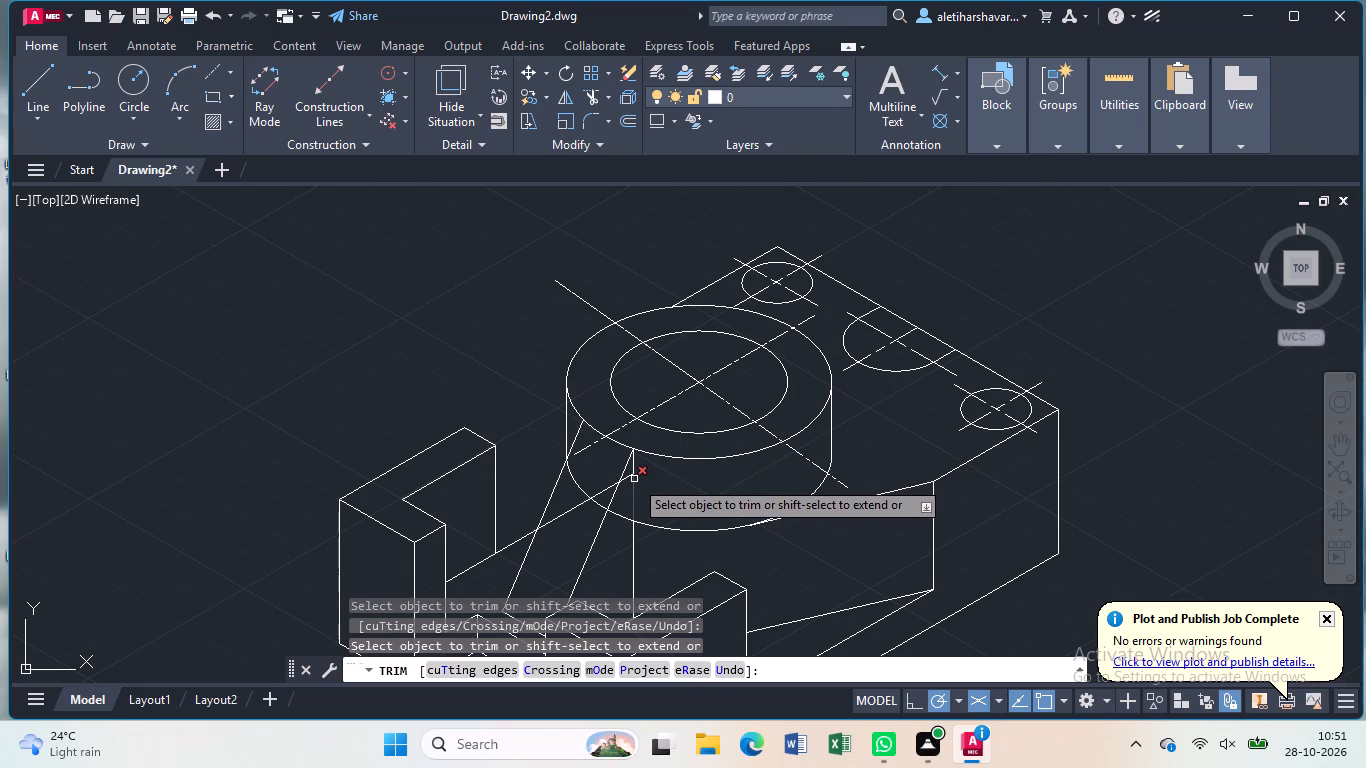
{"action": "left_click", "coordinate": [629, 476]}
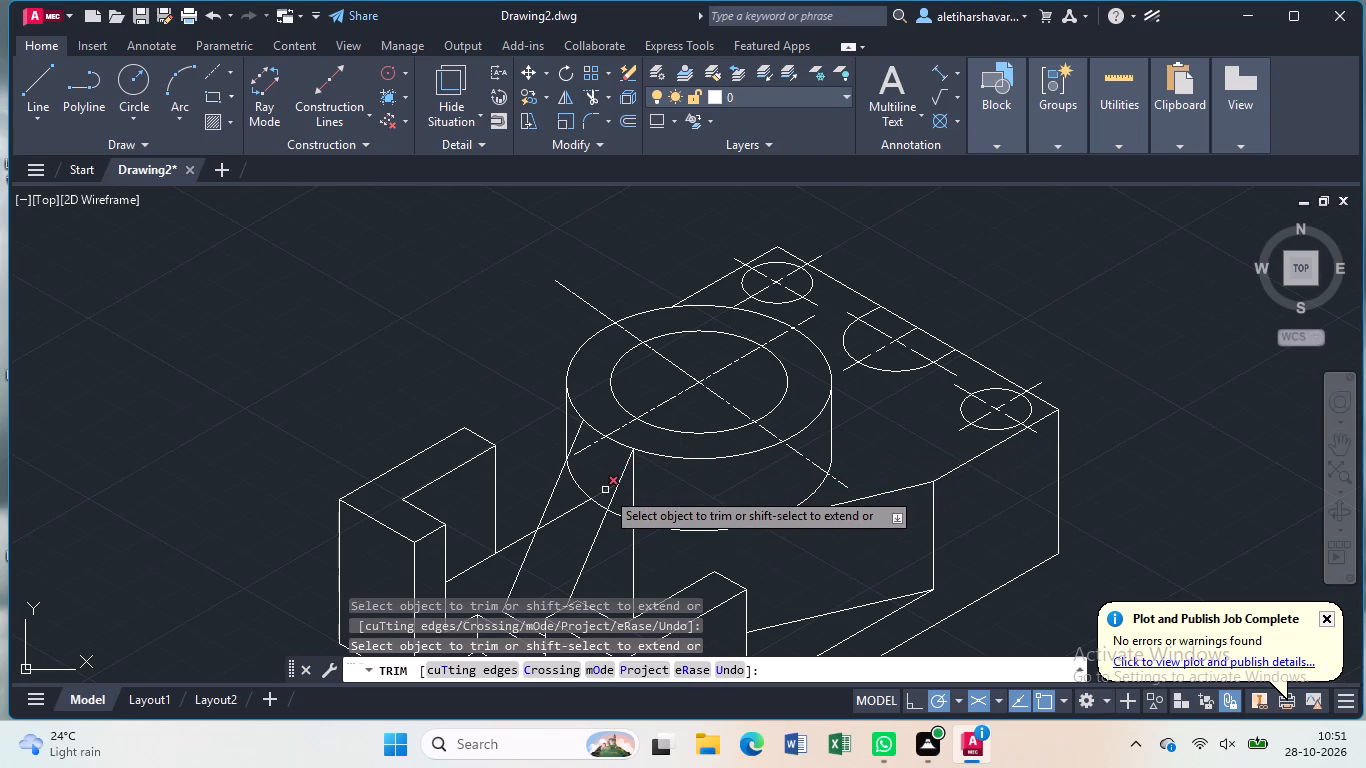
{"action": "left_click", "coordinate": [605, 491]}
{"action": "left_click", "coordinate": [576, 506]}
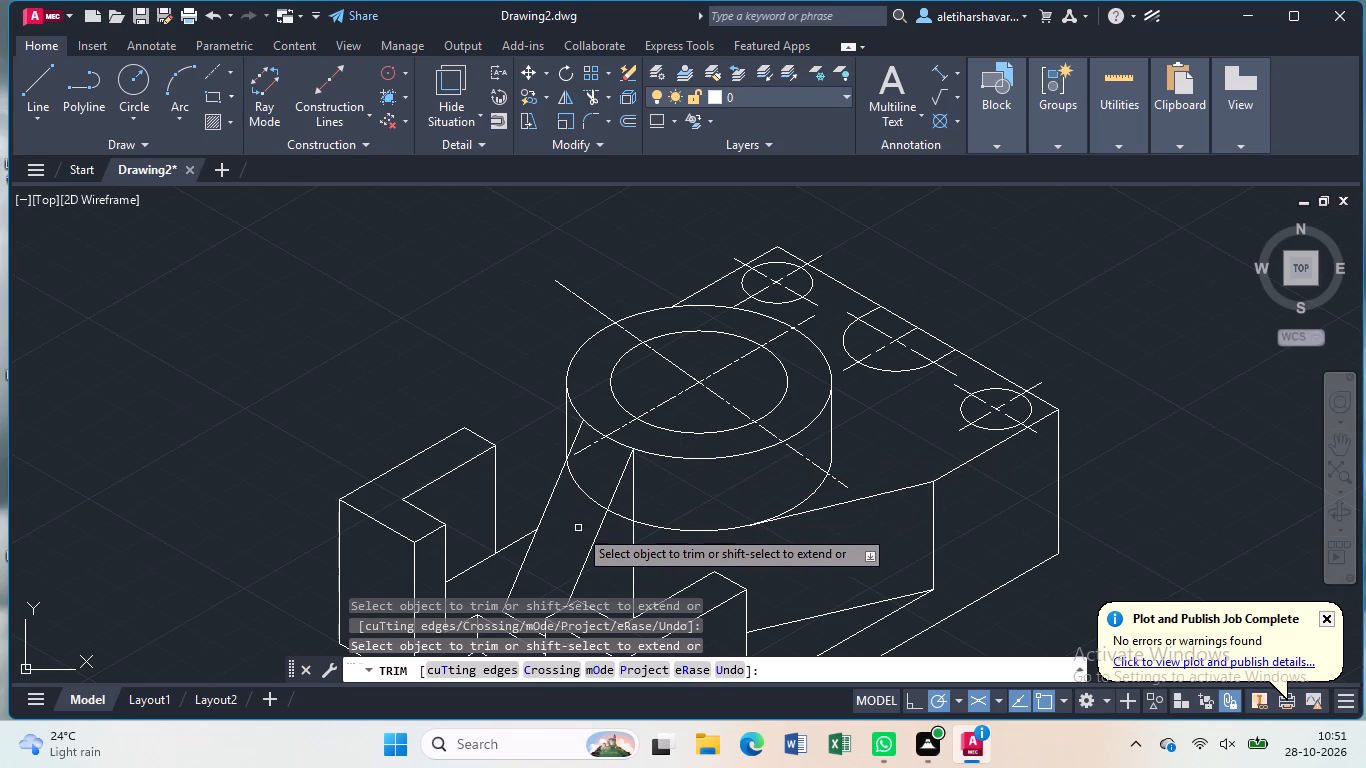
{"action": "key", "text": "Escape"}
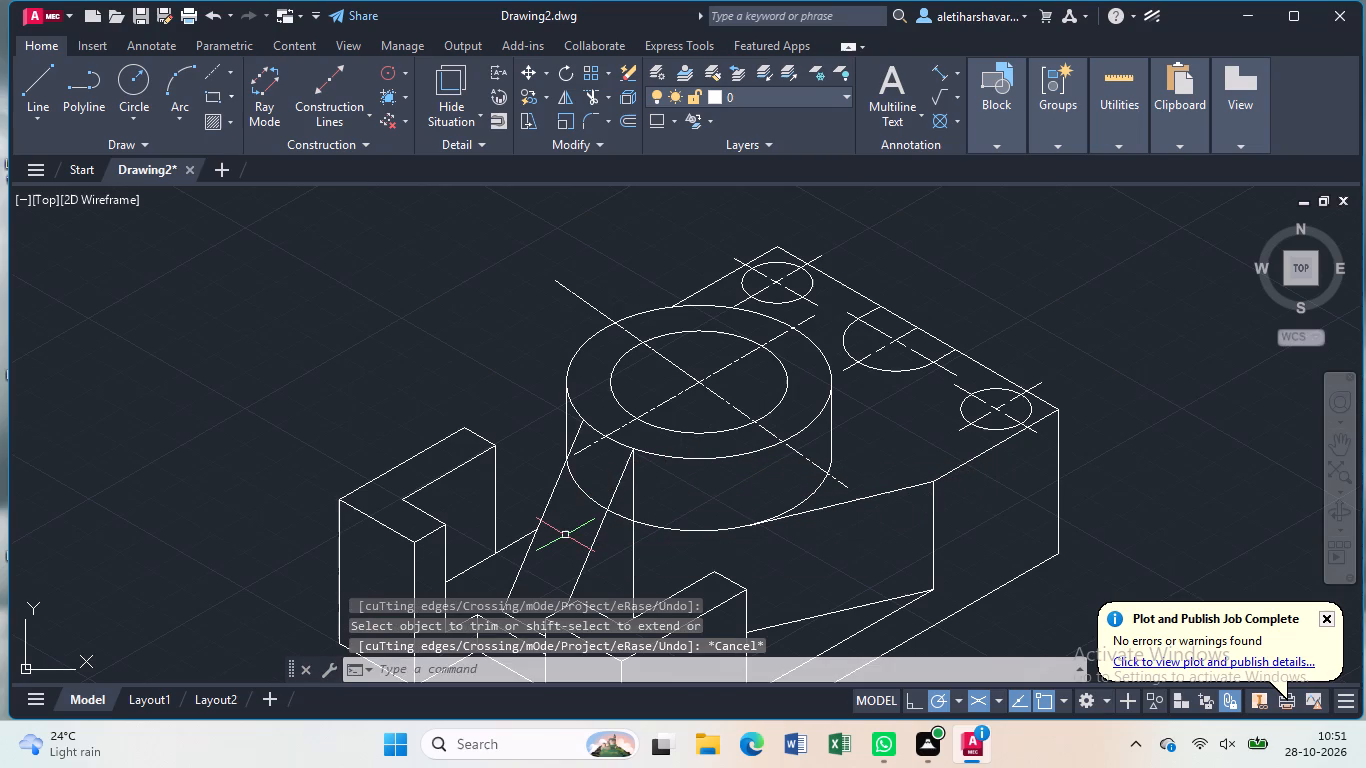
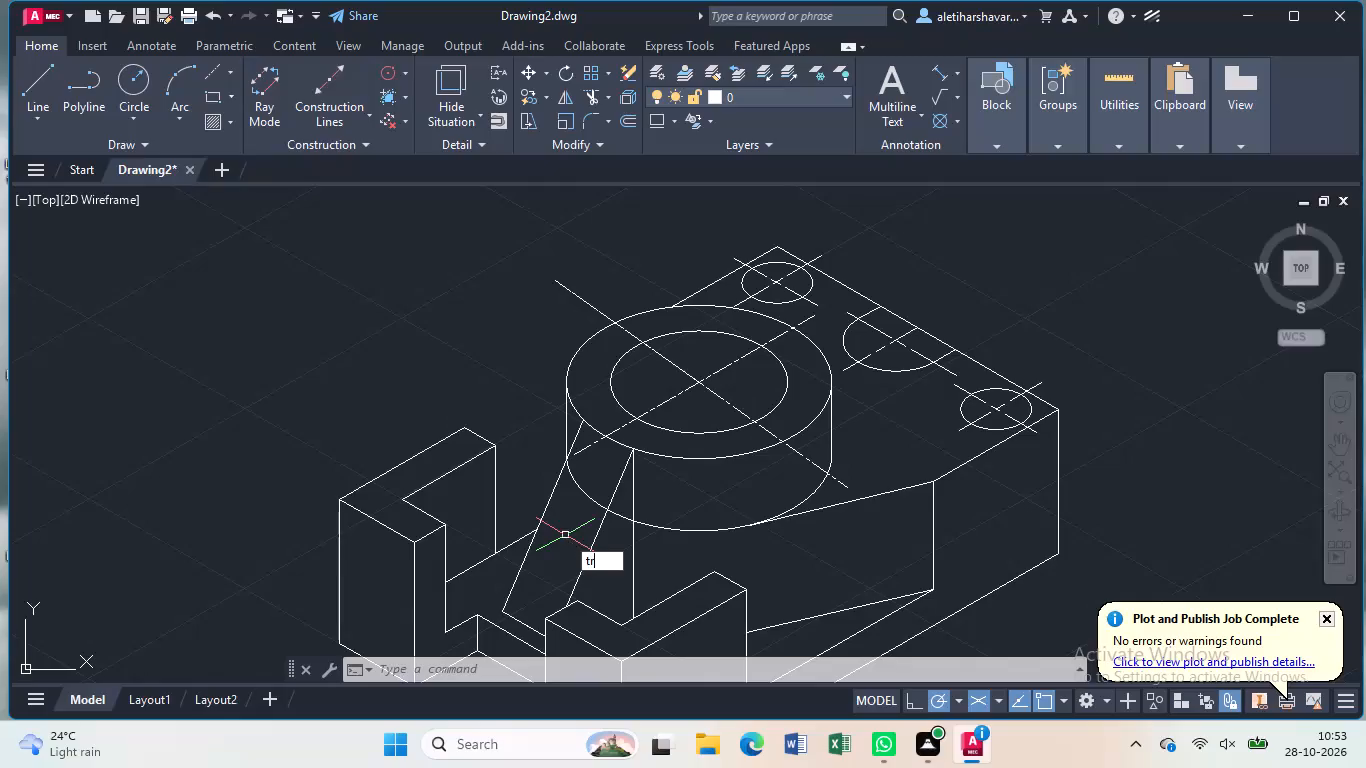
Trim the boss's lower arc where it crosses the sloping rib and between the rib's nearer edge and the vertical line.
{"action": "key", "text": "Return"}
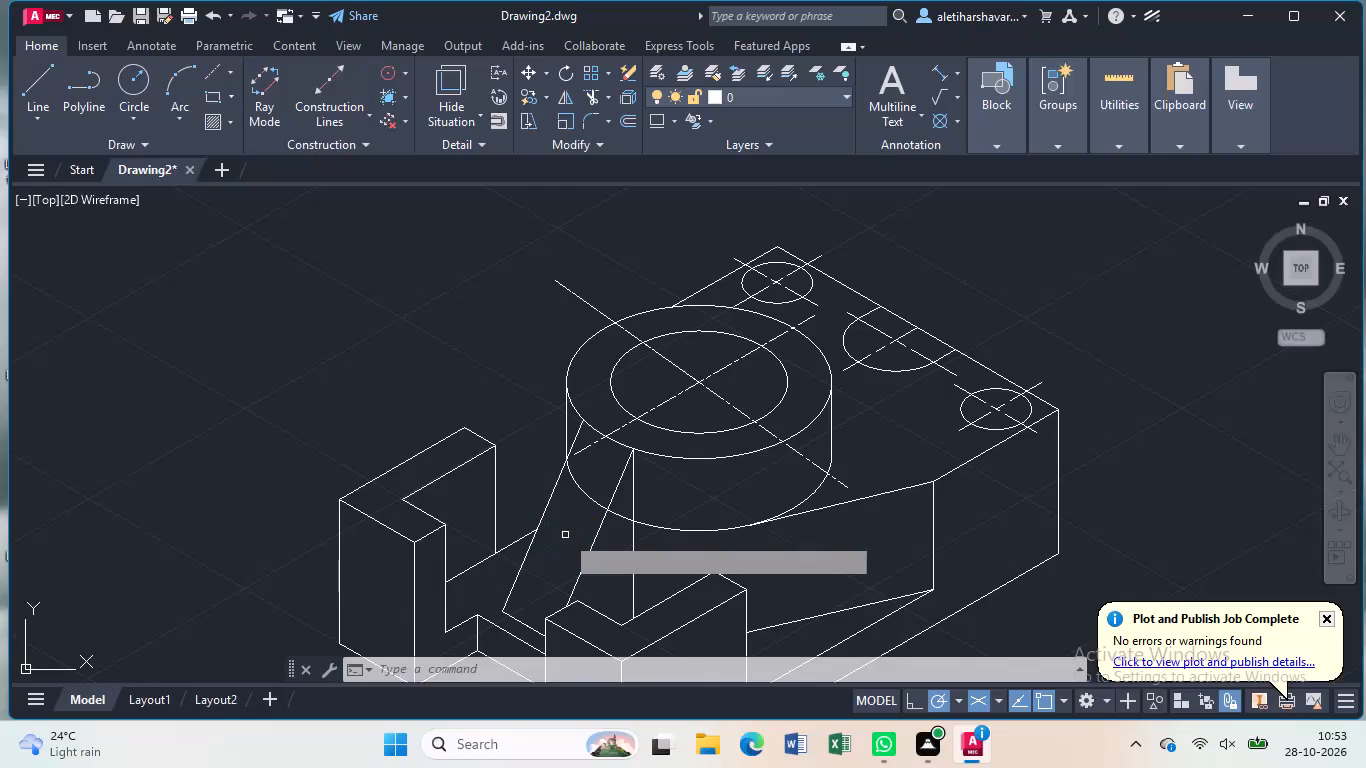
{"action": "left_click", "coordinate": [582, 486]}
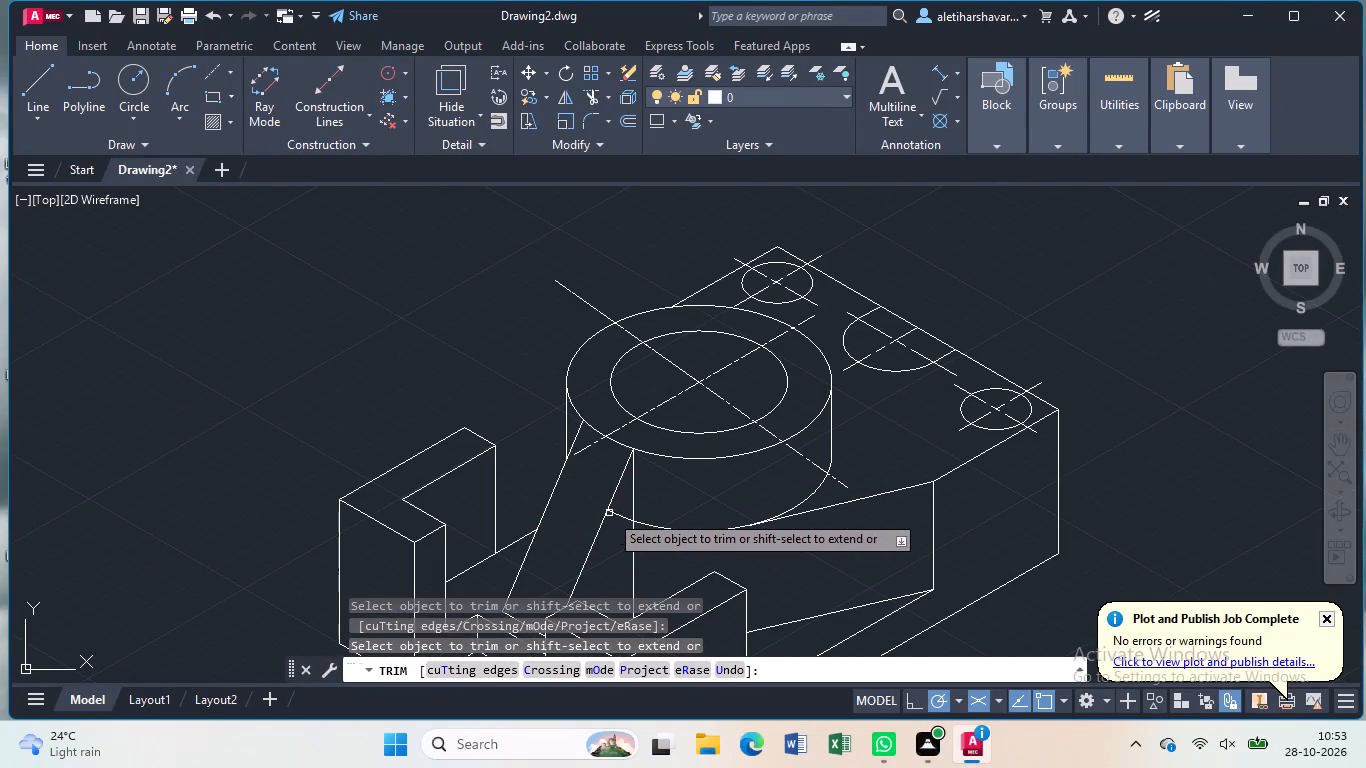
{"action": "left_click", "coordinate": [622, 514]}
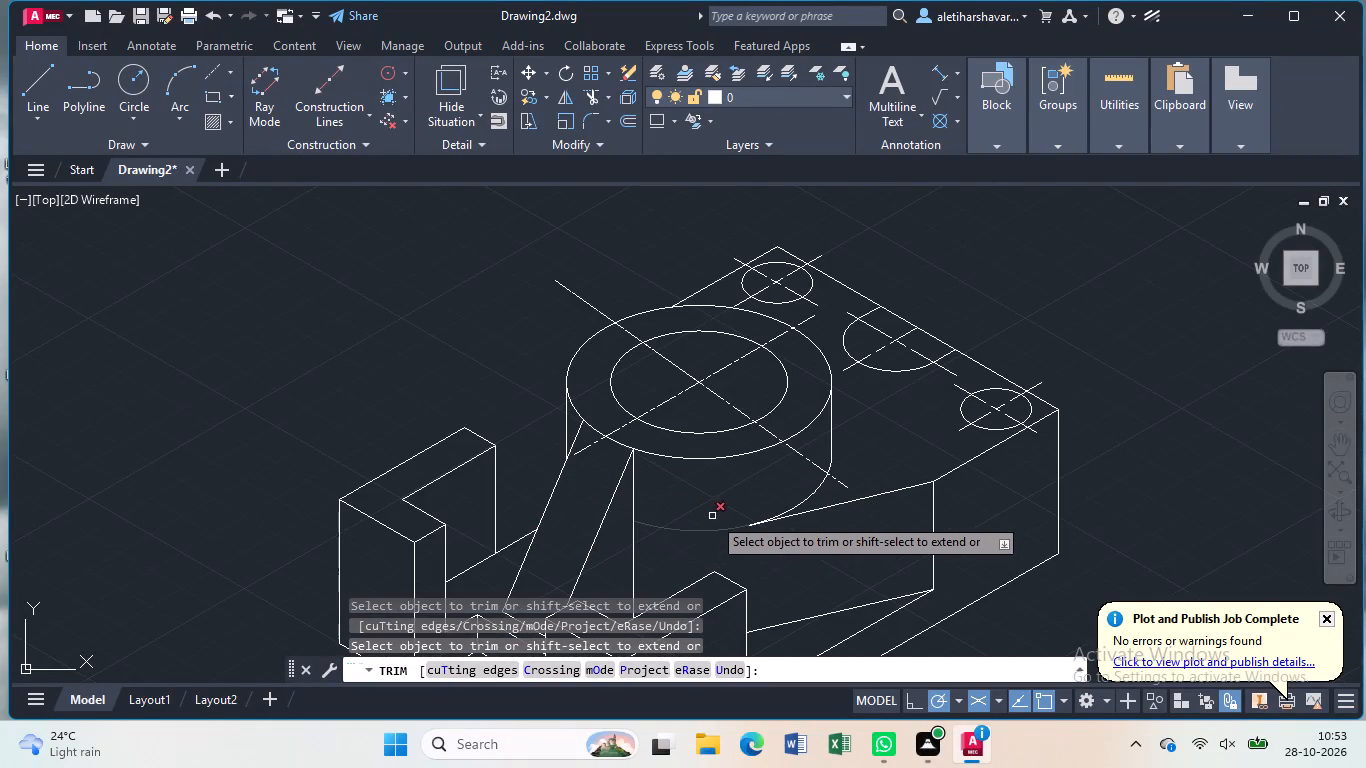
{"action": "scroll", "coordinate": [707, 485], "scroll_direction": "down", "scroll_amount": 1}
{"action": "middle_click_drag", "start_coordinate": [712, 501], "coordinate": [717, 423]}
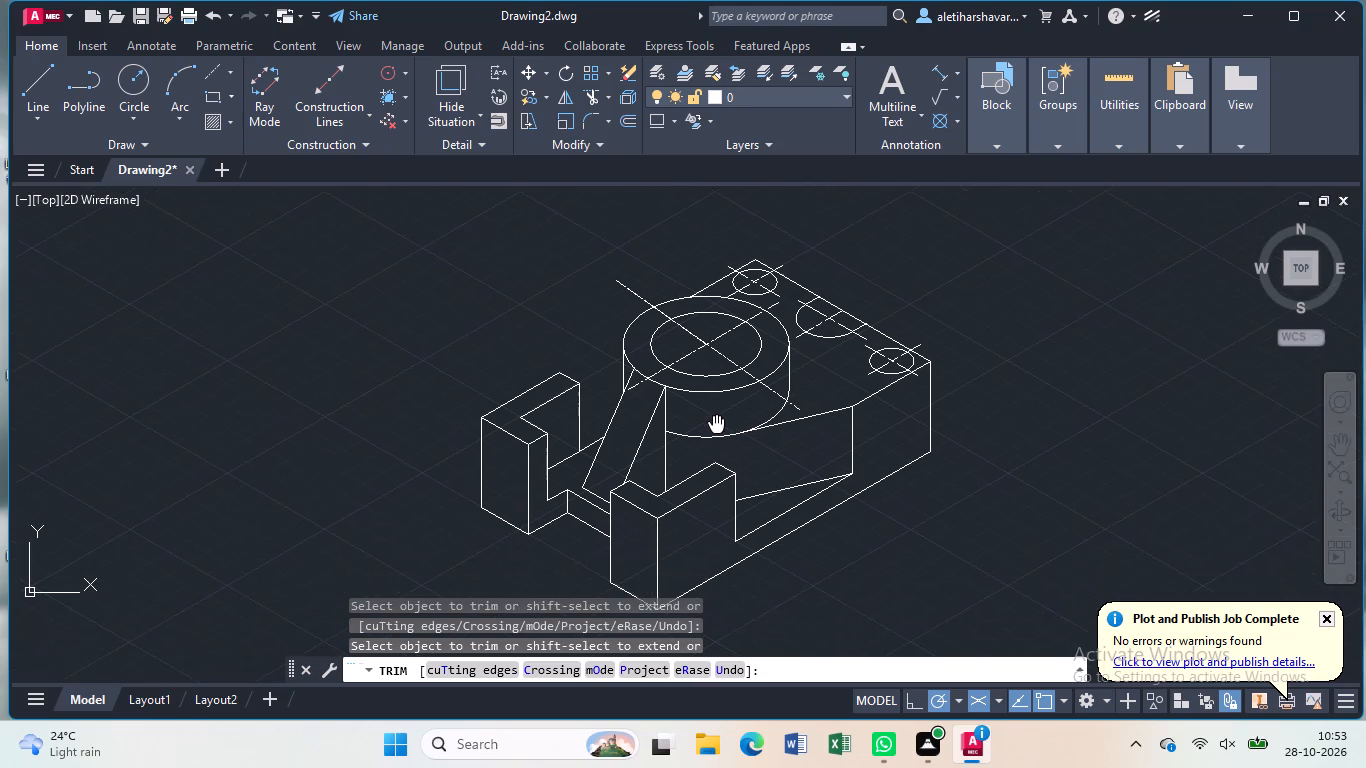
{"action": "middle_click_drag", "start_coordinate": [717, 423], "coordinate": [717, 421]}
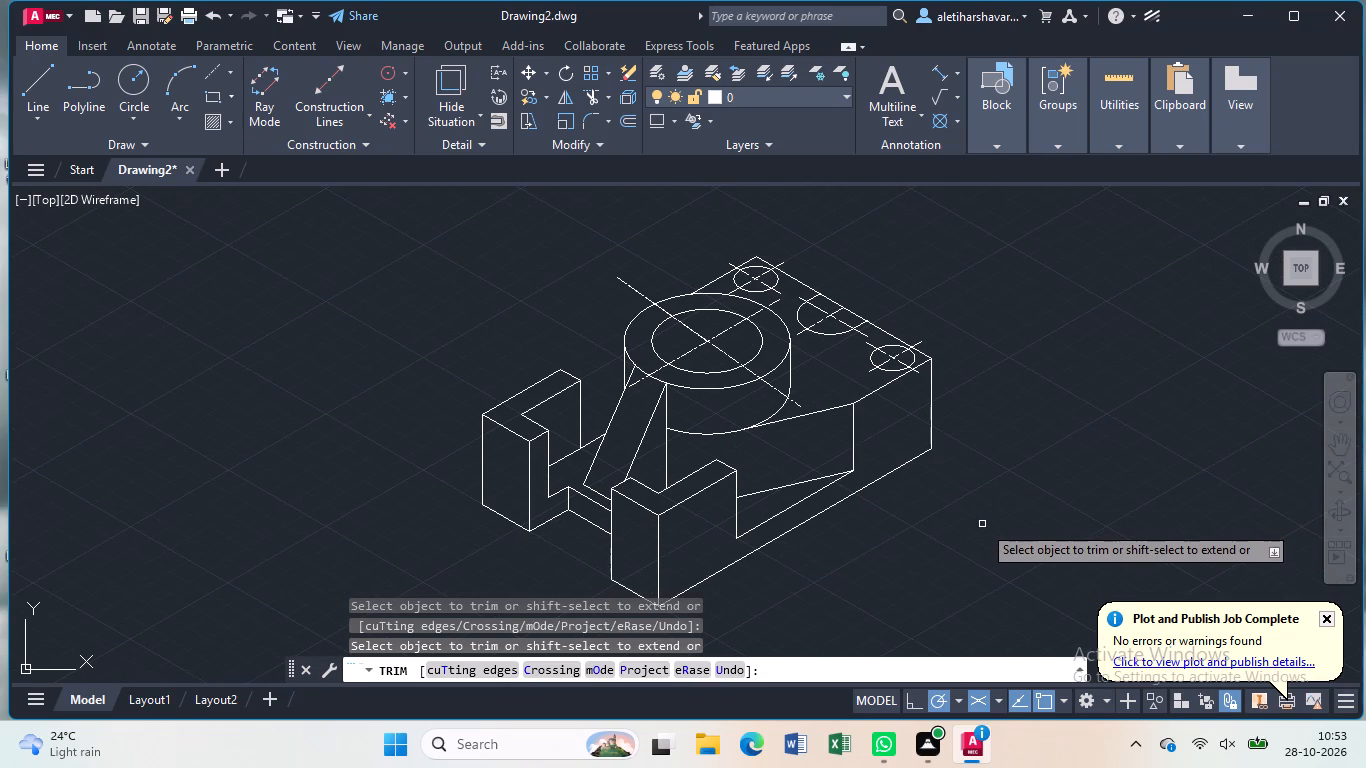
{"action": "key", "text": "Escape"}
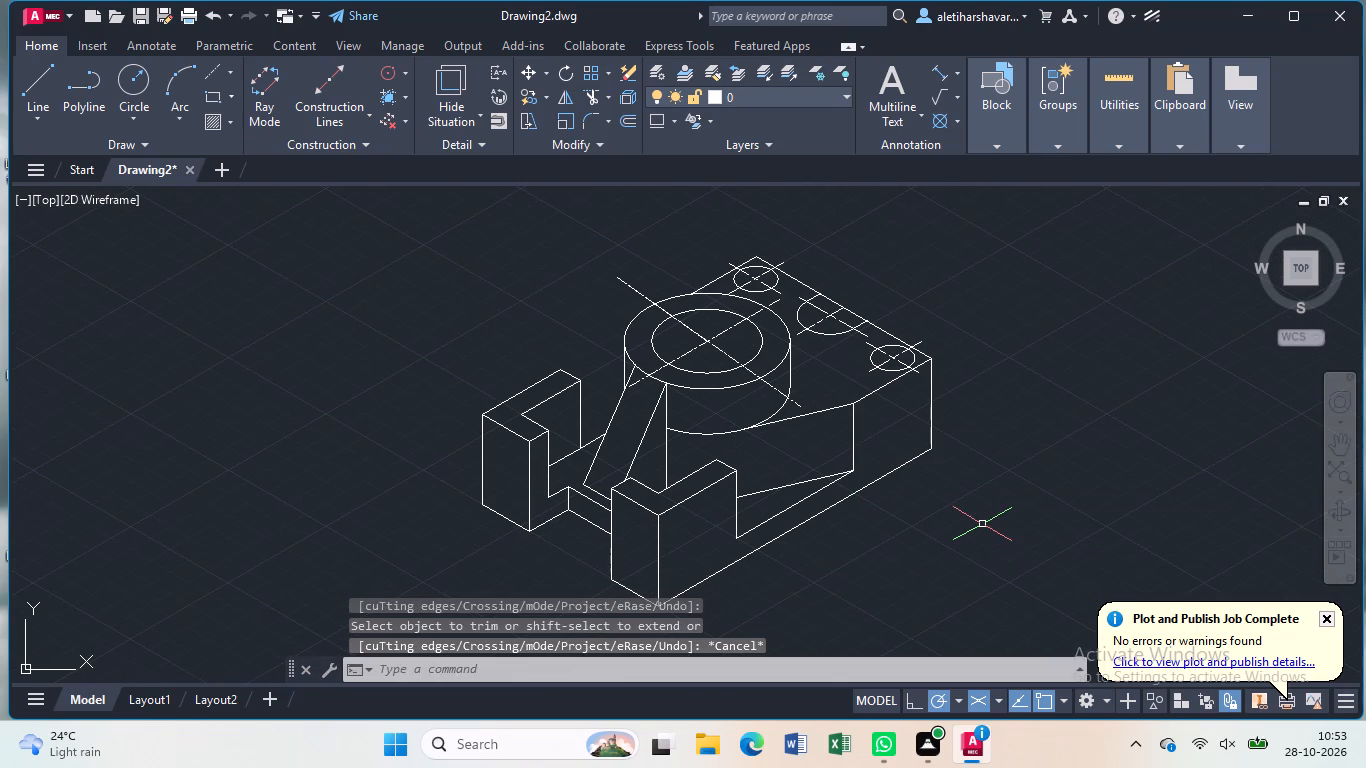
{"action": "key", "text": "Escape"}
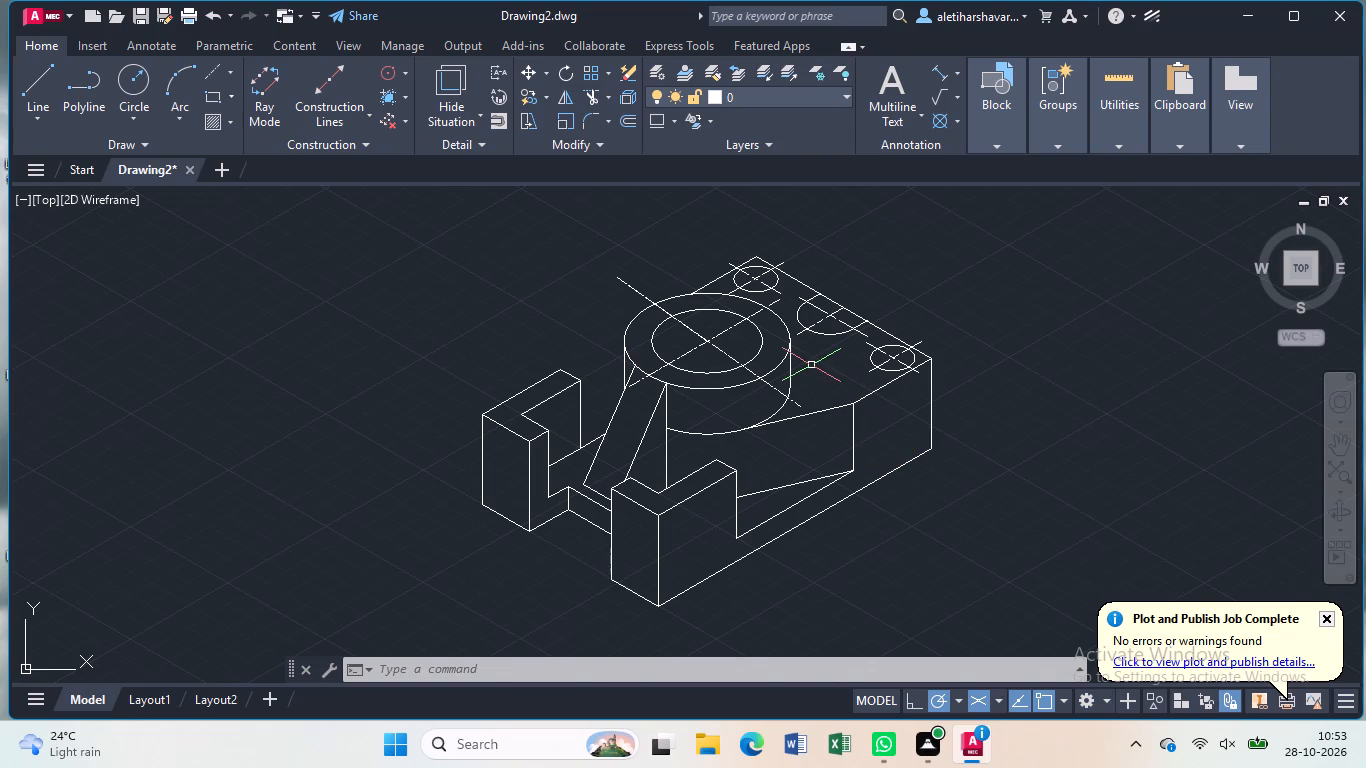
Trim both pieces of the block's top rear edge that span the opening of the half-round cutout between the two holes.
{"action": "scroll", "coordinate": [811, 365], "scroll_direction": "up", "scroll_amount": 1}
{"action": "type", "text": "tr"}
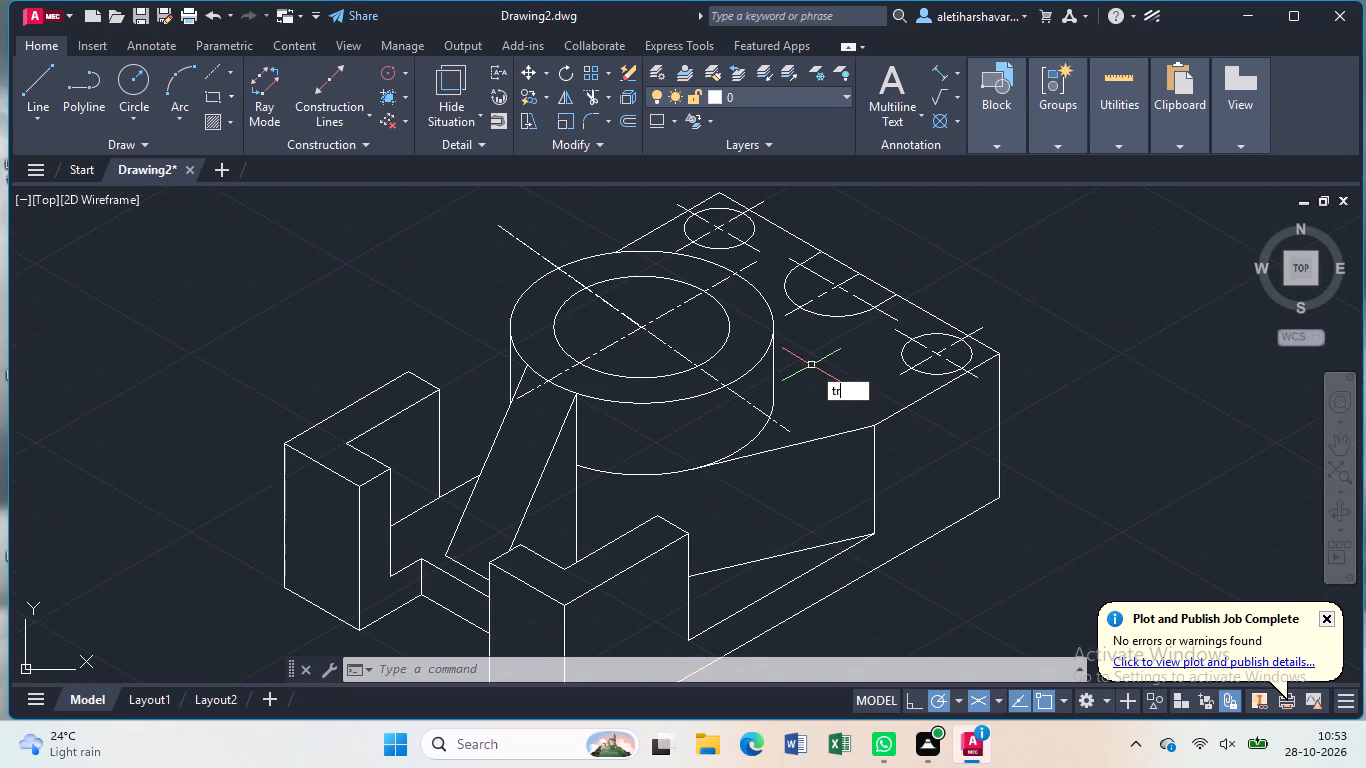
{"action": "key", "text": "Return"}
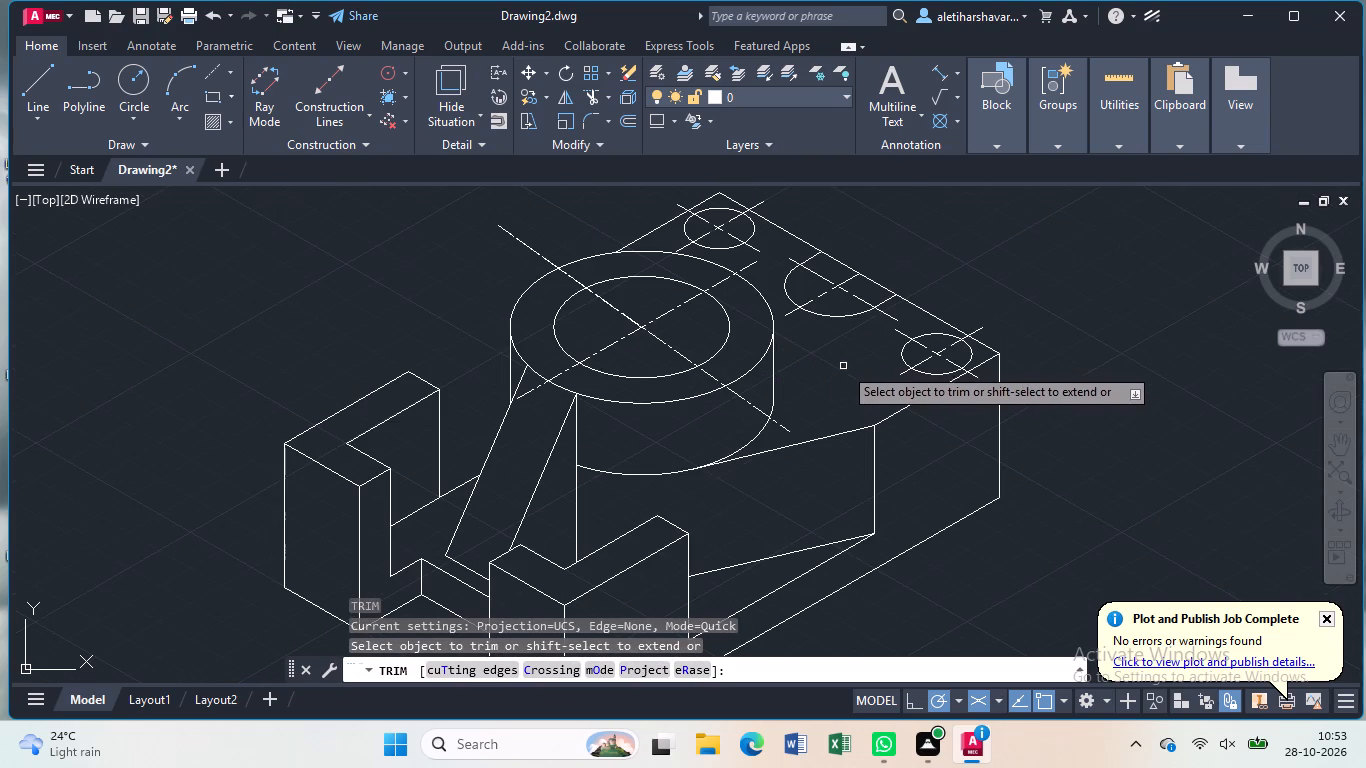
{"action": "left_click", "coordinate": [843, 259]}
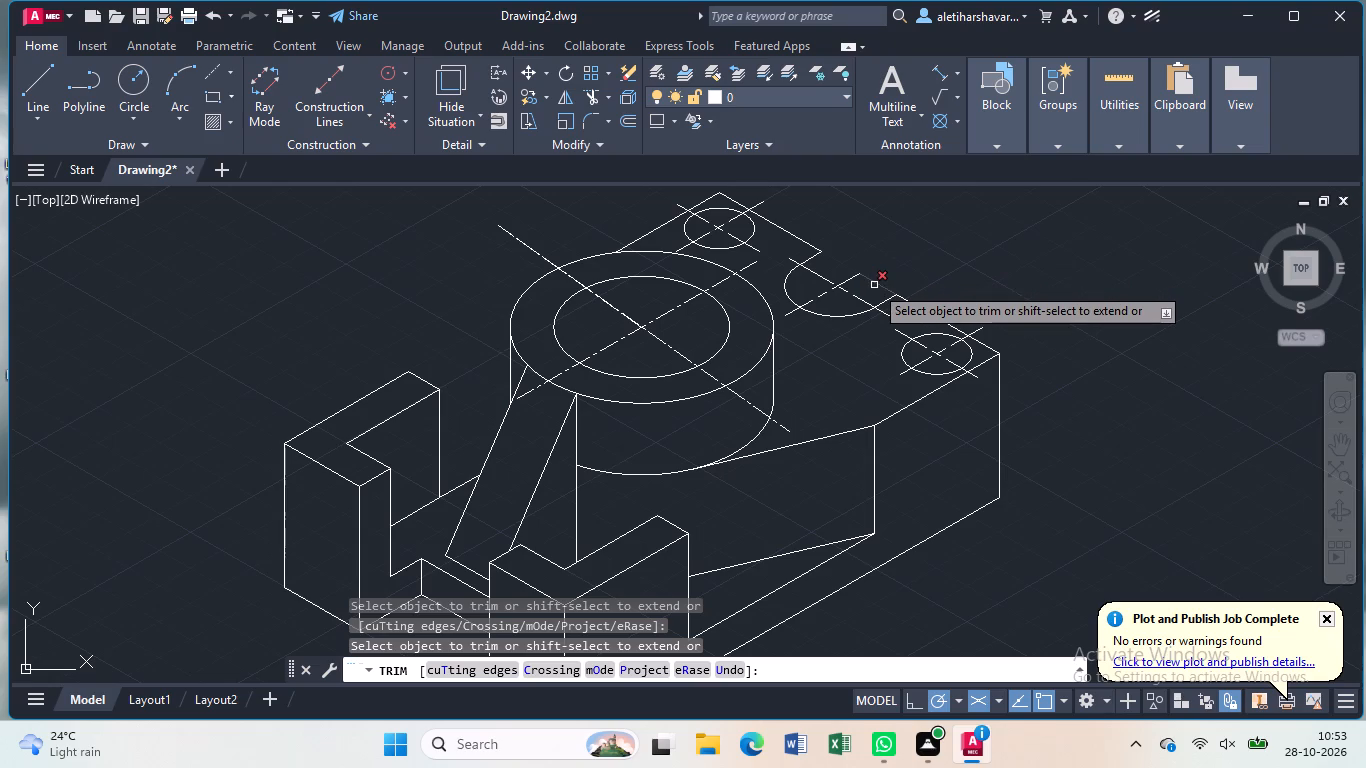
{"action": "left_click", "coordinate": [874, 285]}
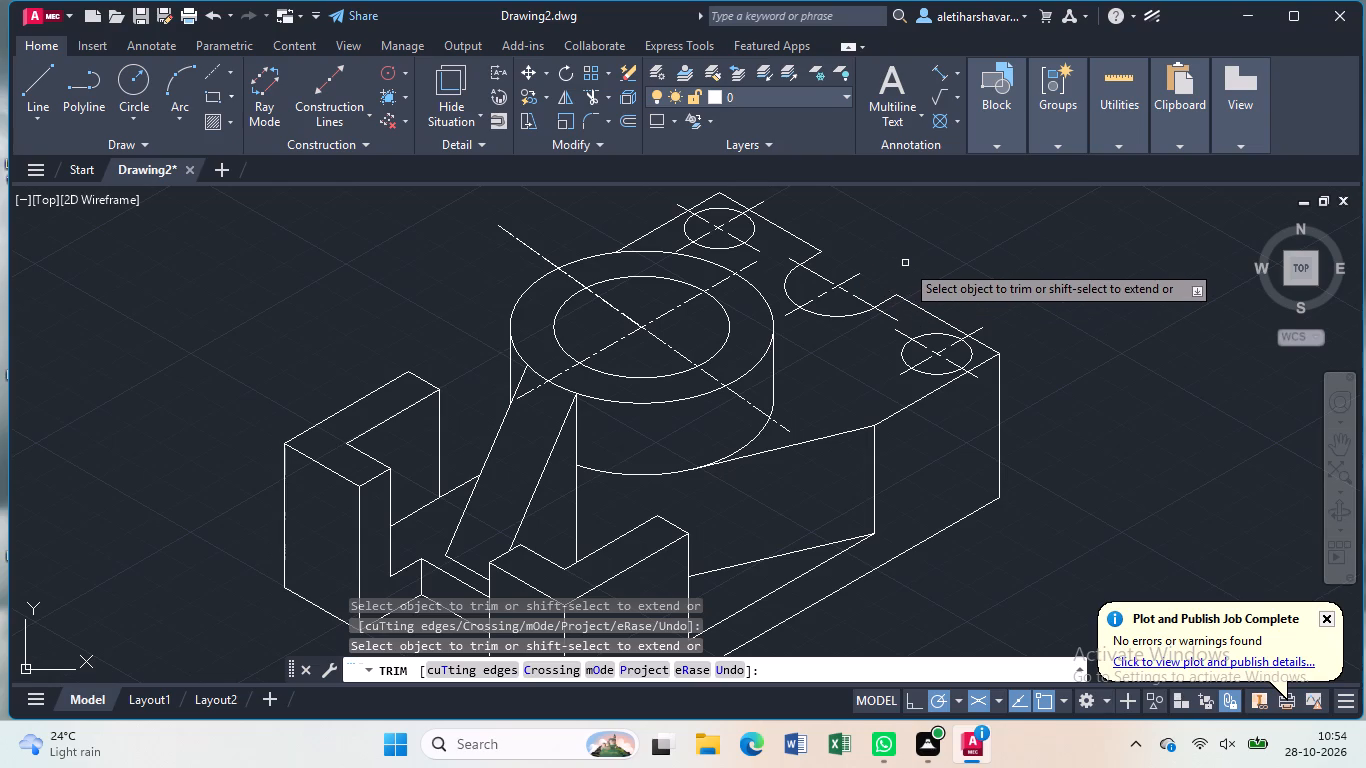
{"action": "key", "text": "Escape"}
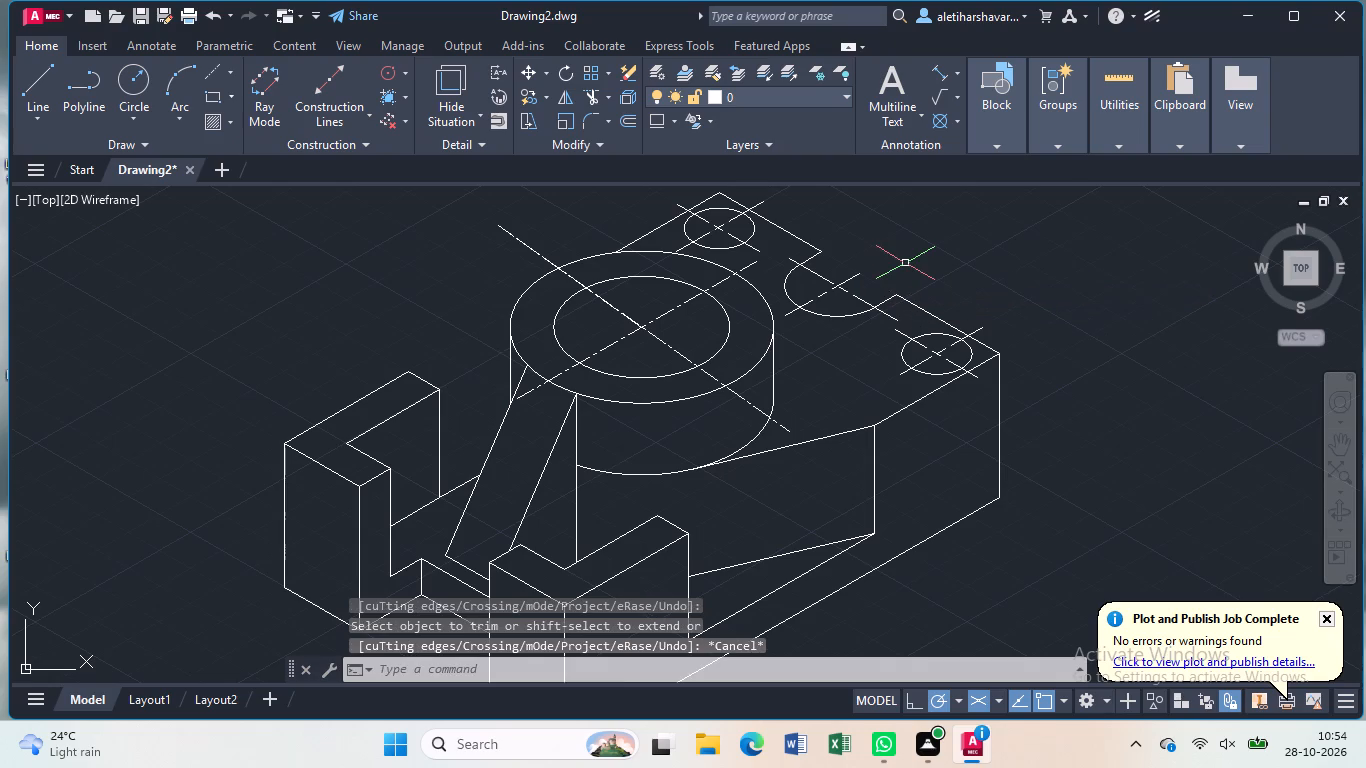
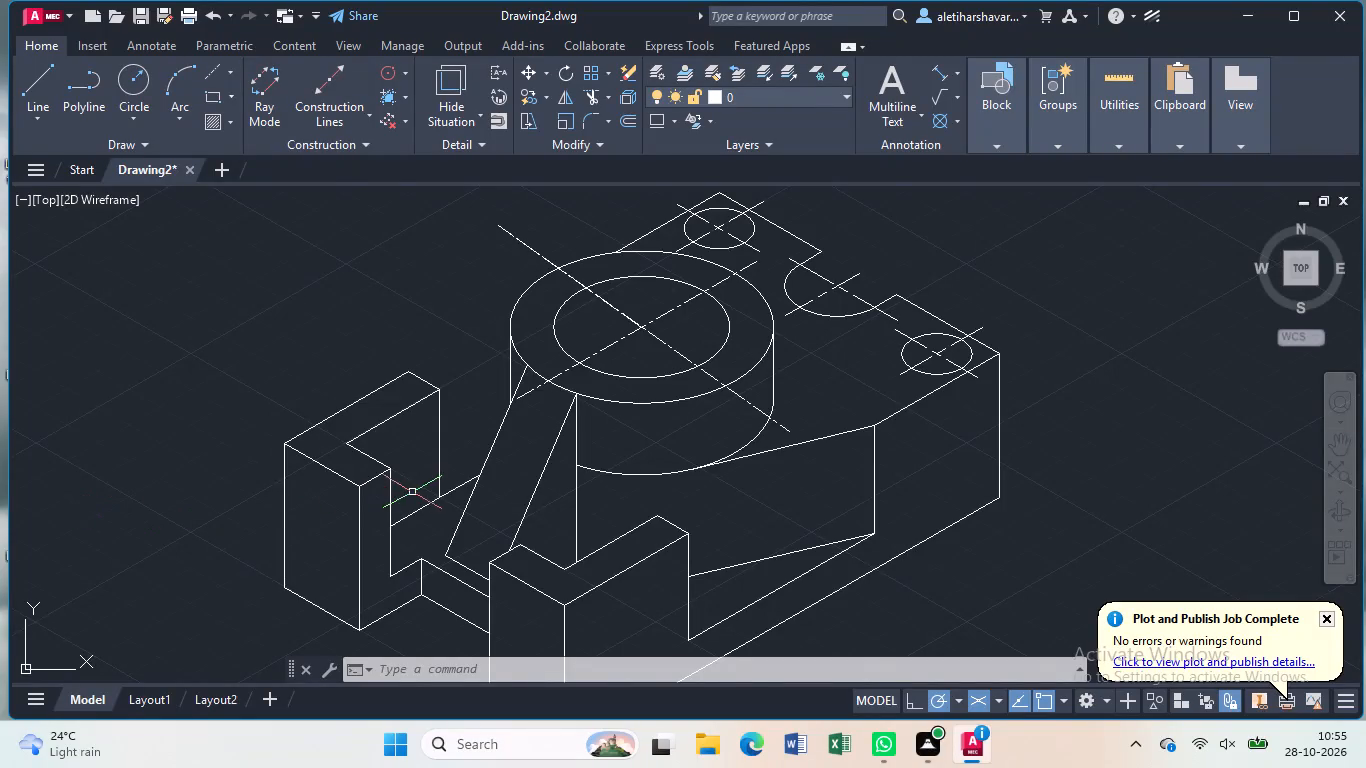
Add an aligned dimension for the block's long bottom edge between the near and rear corners, placed outside the base.
{"action": "scroll", "coordinate": [416, 492], "scroll_direction": "down", "scroll_amount": 1}
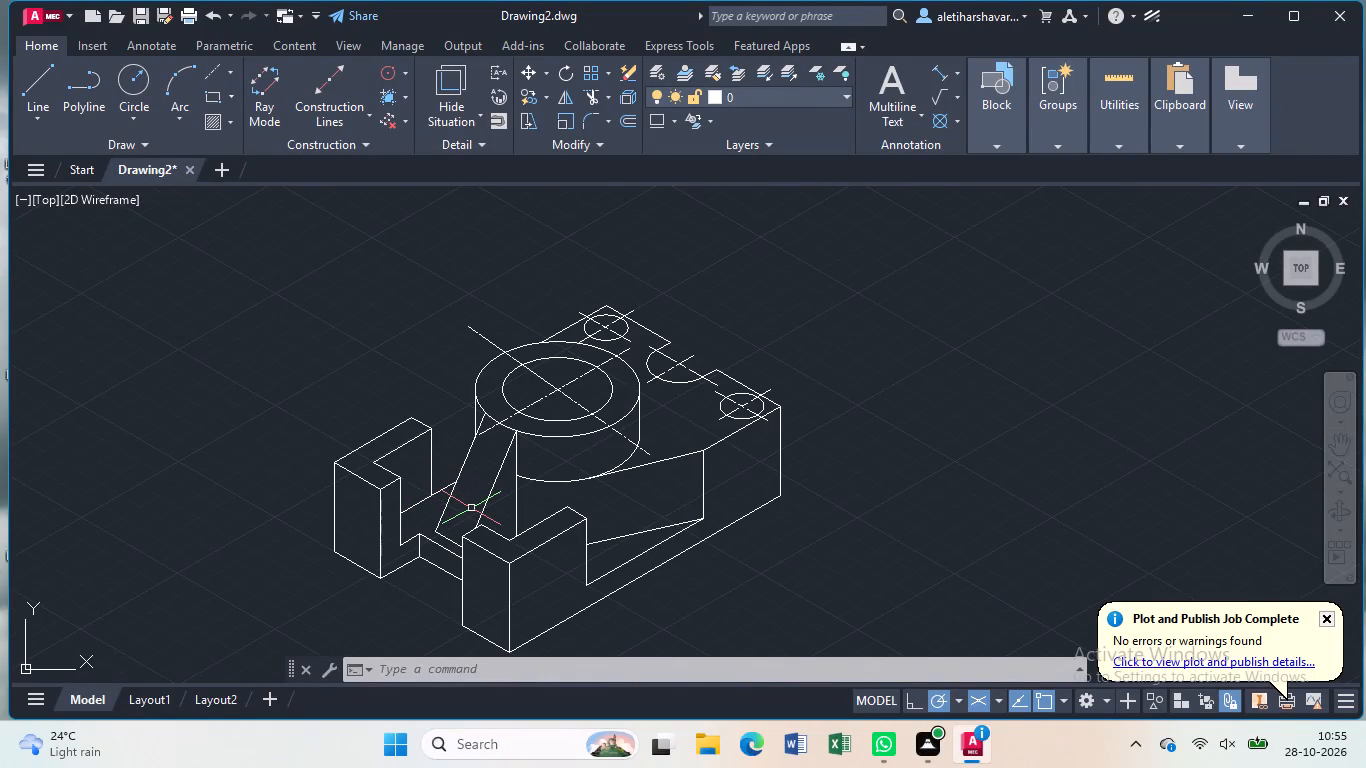
{"action": "middle_click_drag", "start_coordinate": [471, 513], "coordinate": [464, 465]}
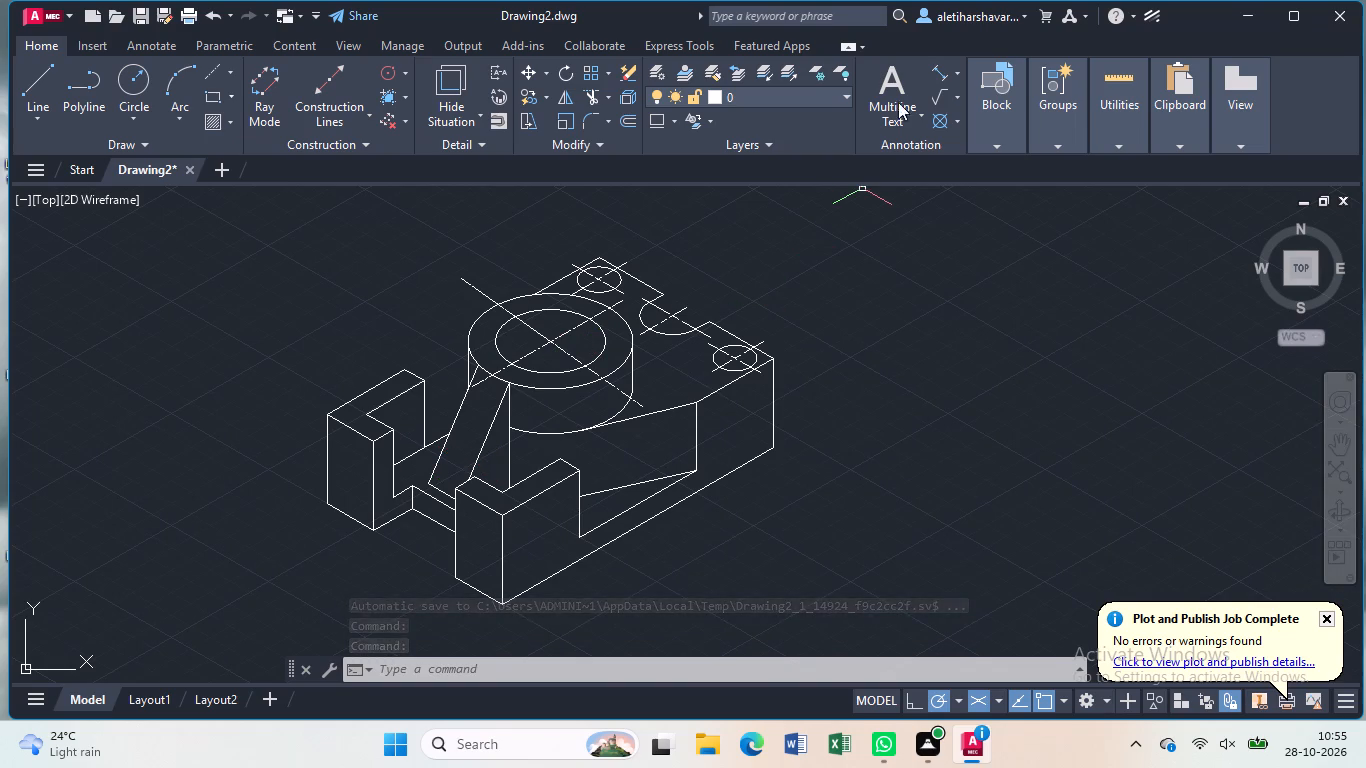
{"action": "left_click", "coordinate": [933, 67]}
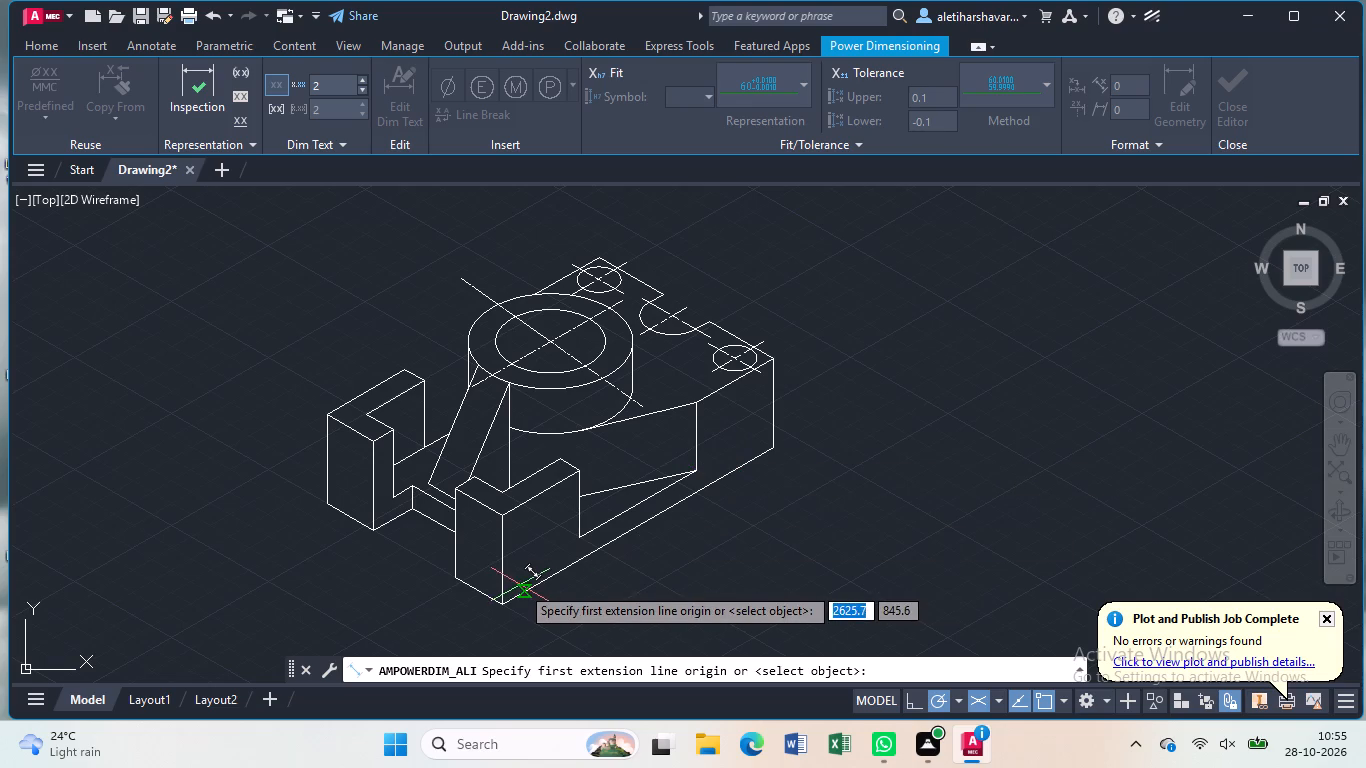
{"action": "left_click", "coordinate": [499, 601]}
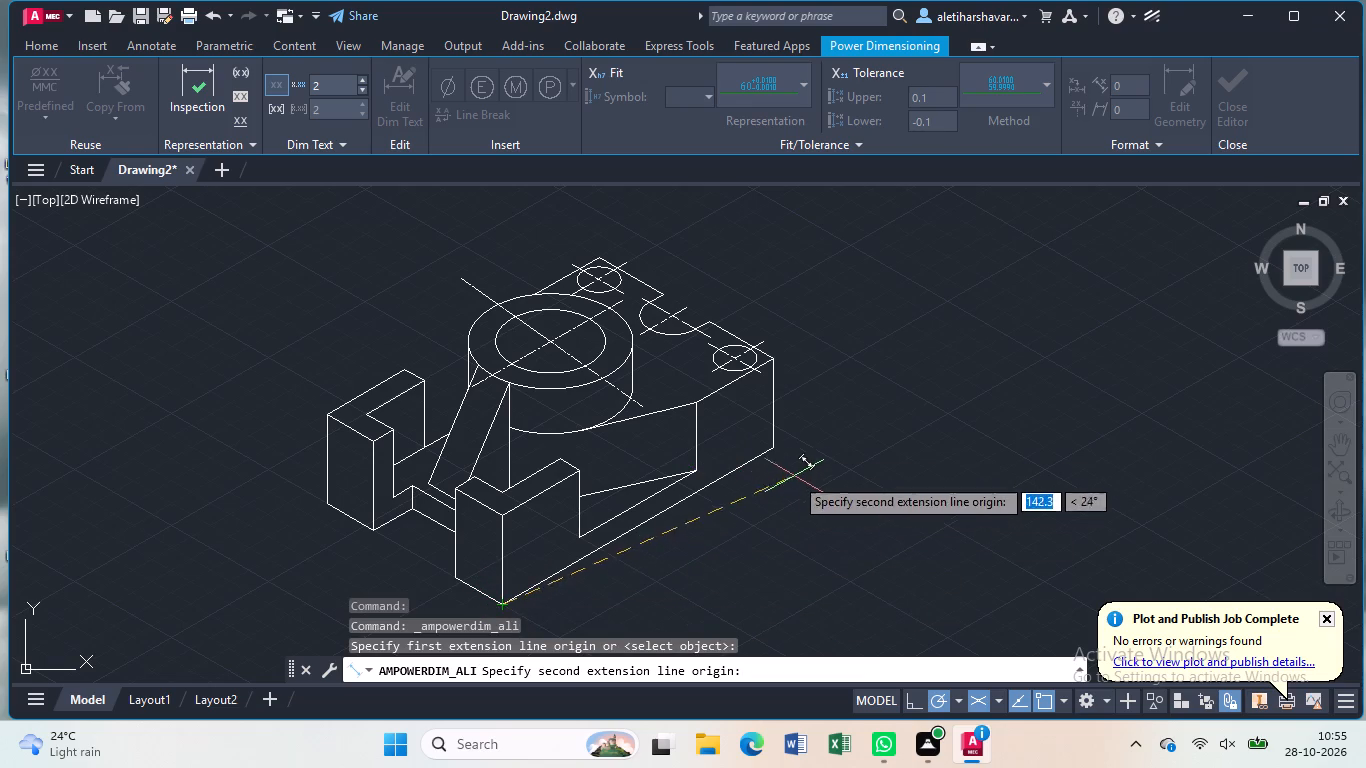
{"action": "left_click", "coordinate": [773, 446]}
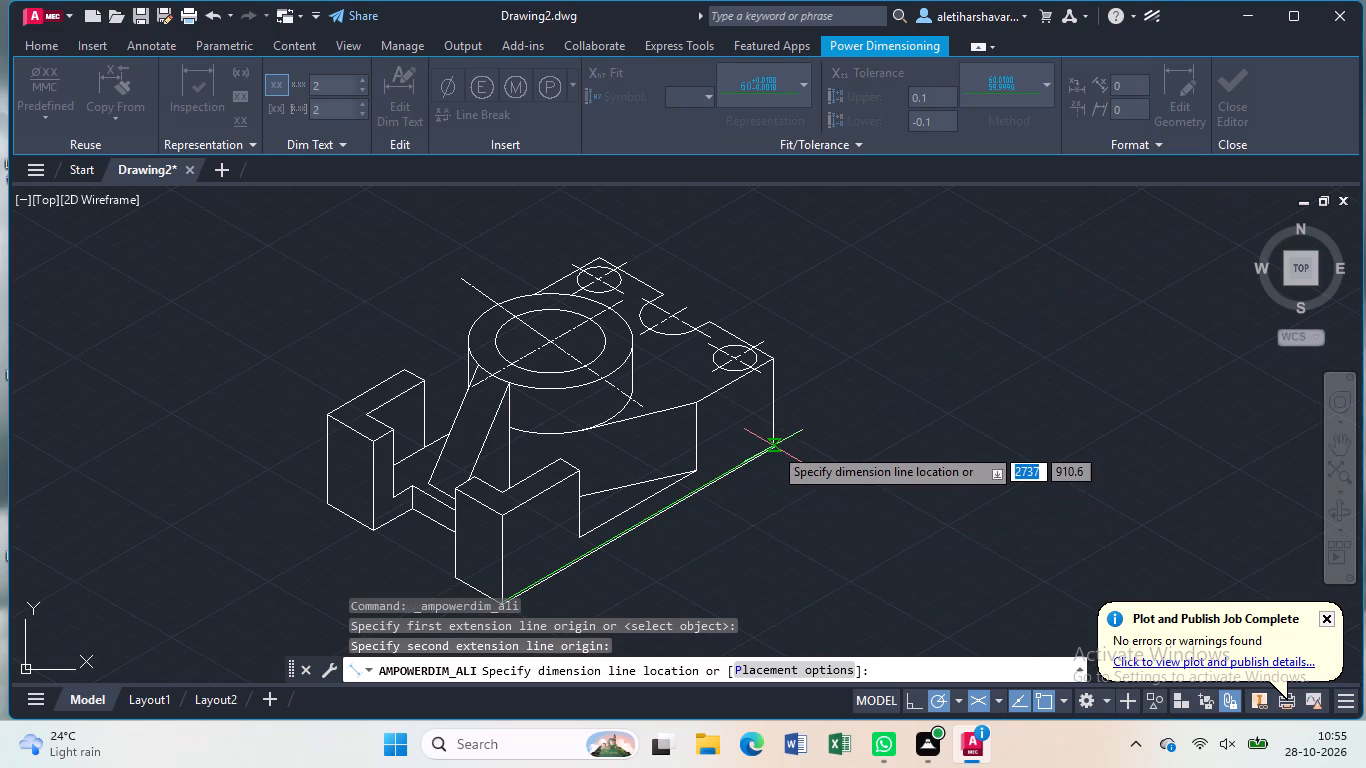
{"action": "left_click", "coordinate": [823, 487]}
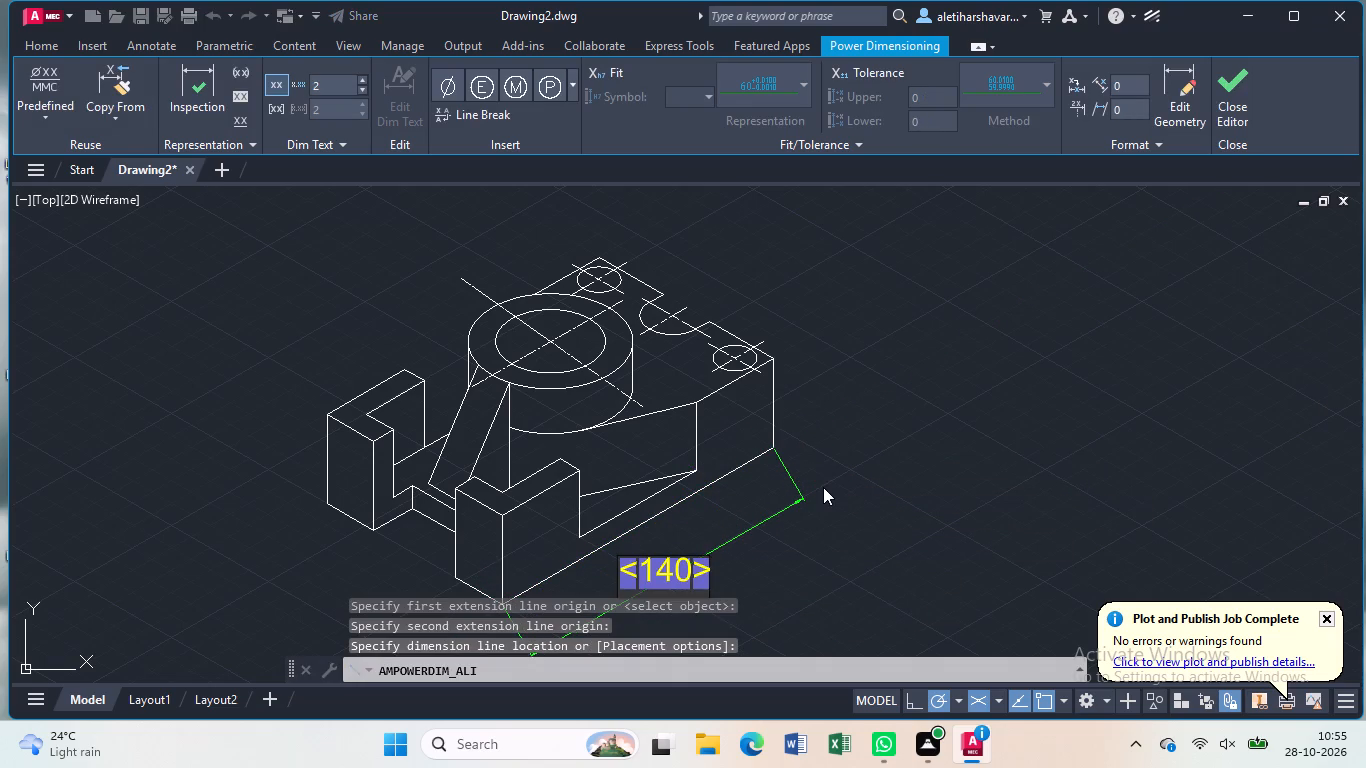
{"action": "key", "text": "Return"}
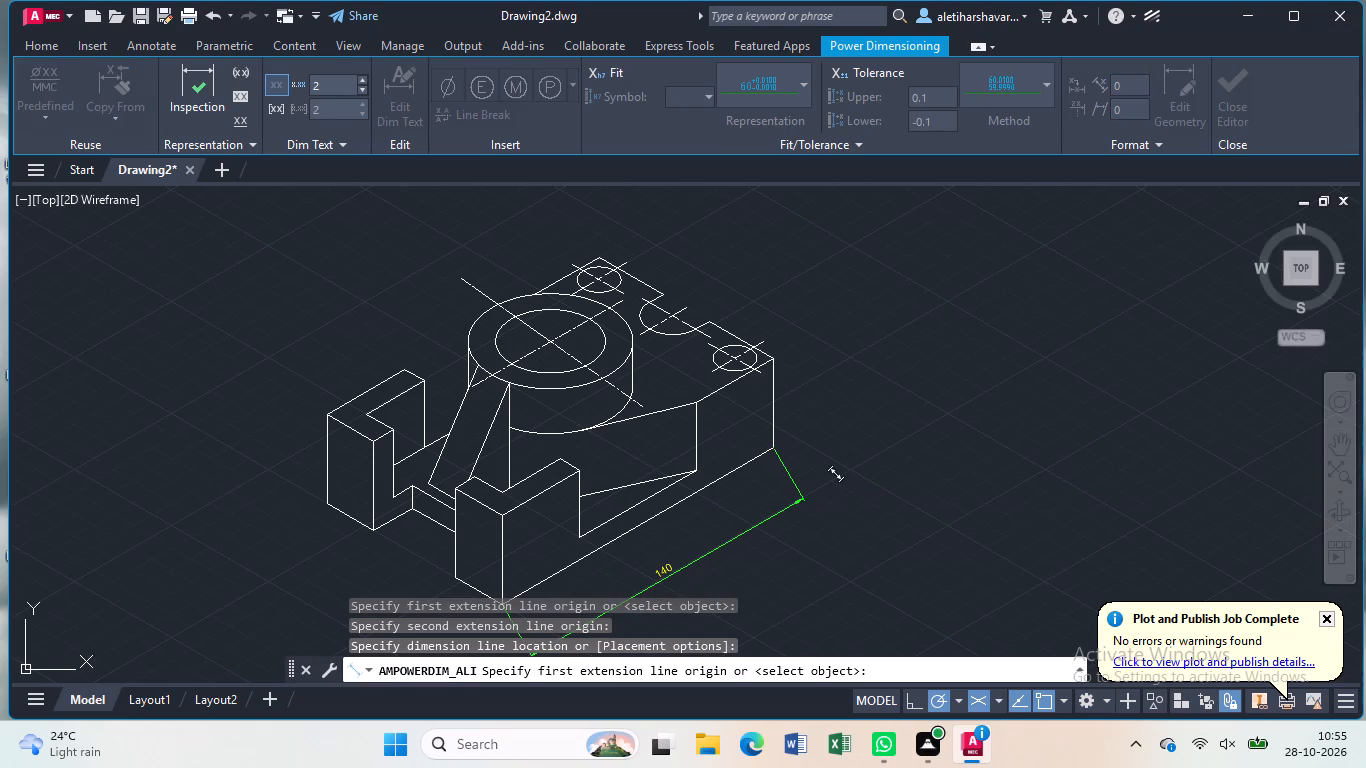
Dimension the block's vertical height at the rear corner beside the nearer hole, with the dimension line outside the block.
{"action": "middle_click_drag", "start_coordinate": [756, 477], "coordinate": [774, 417]}
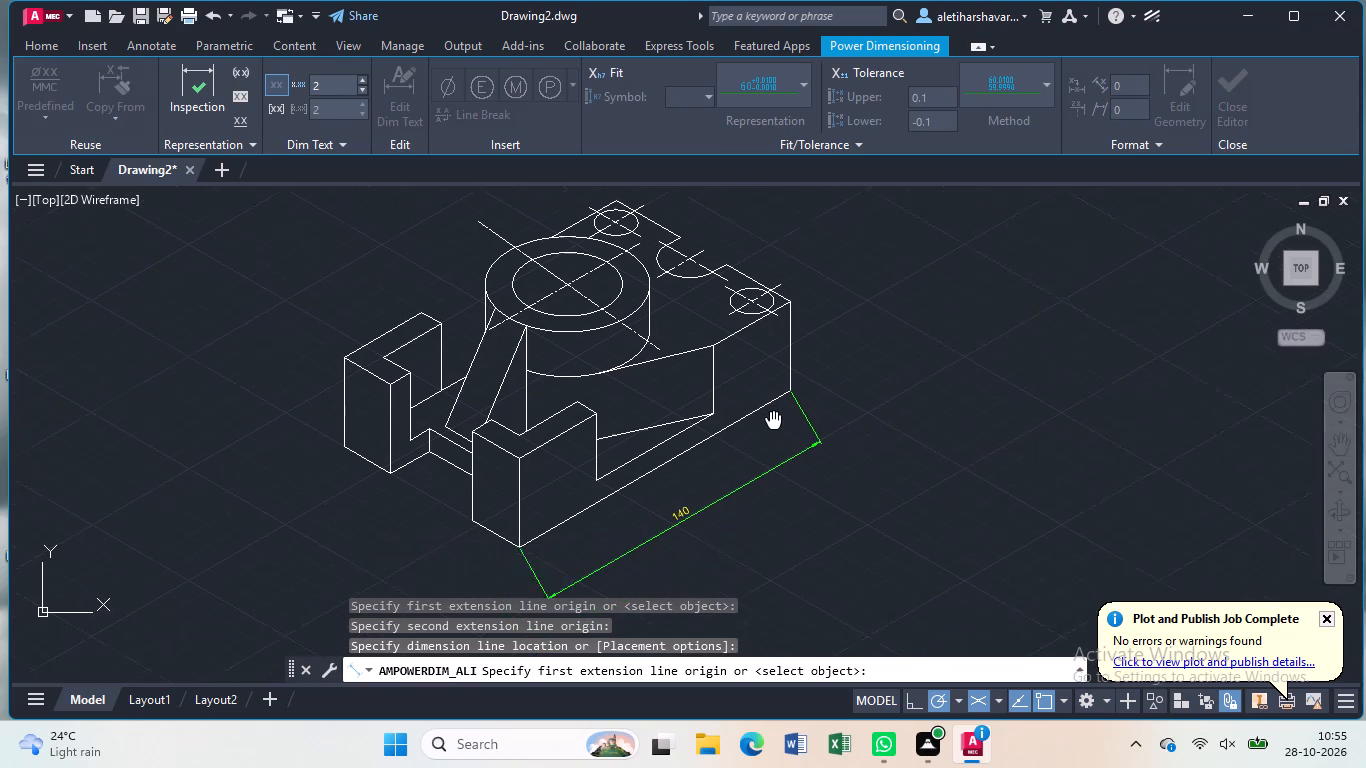
{"action": "middle_click_drag", "start_coordinate": [774, 417], "coordinate": [796, 378]}
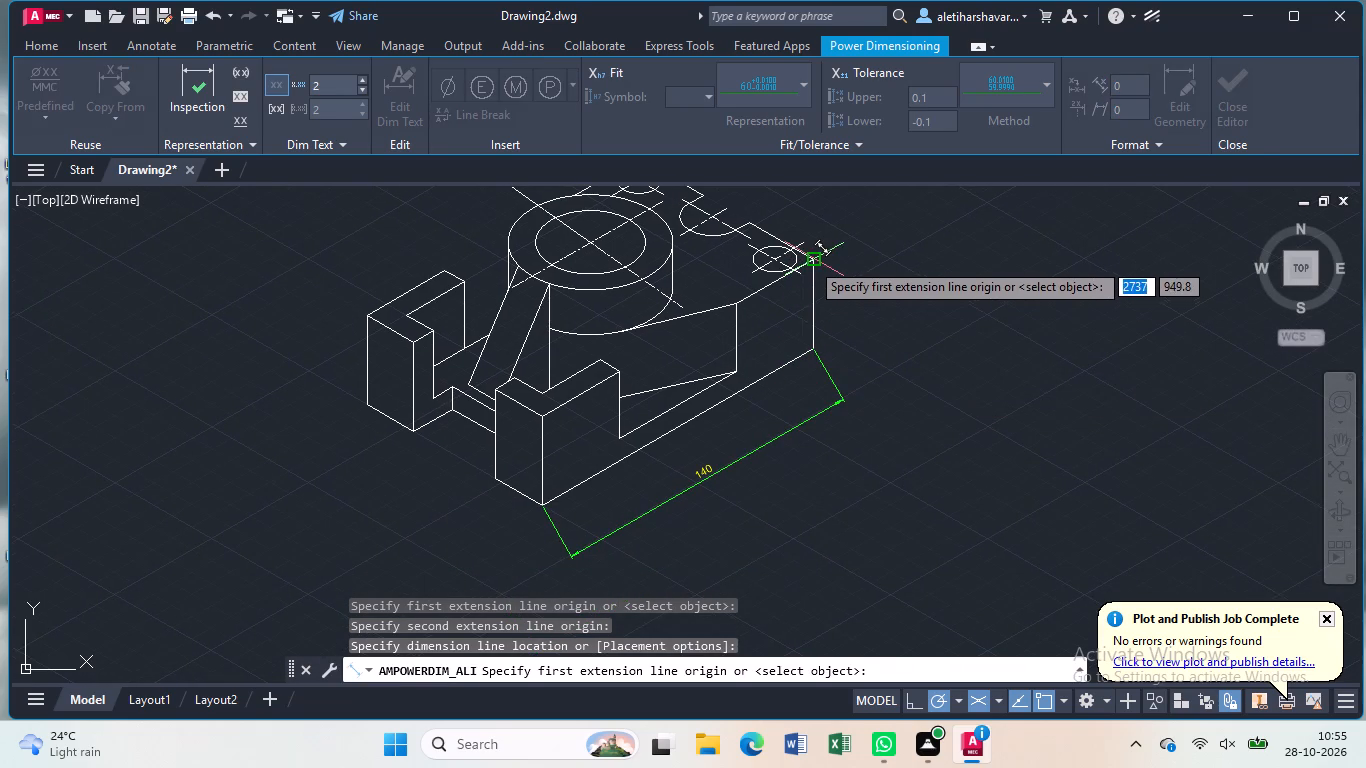
{"action": "left_click", "coordinate": [810, 261]}
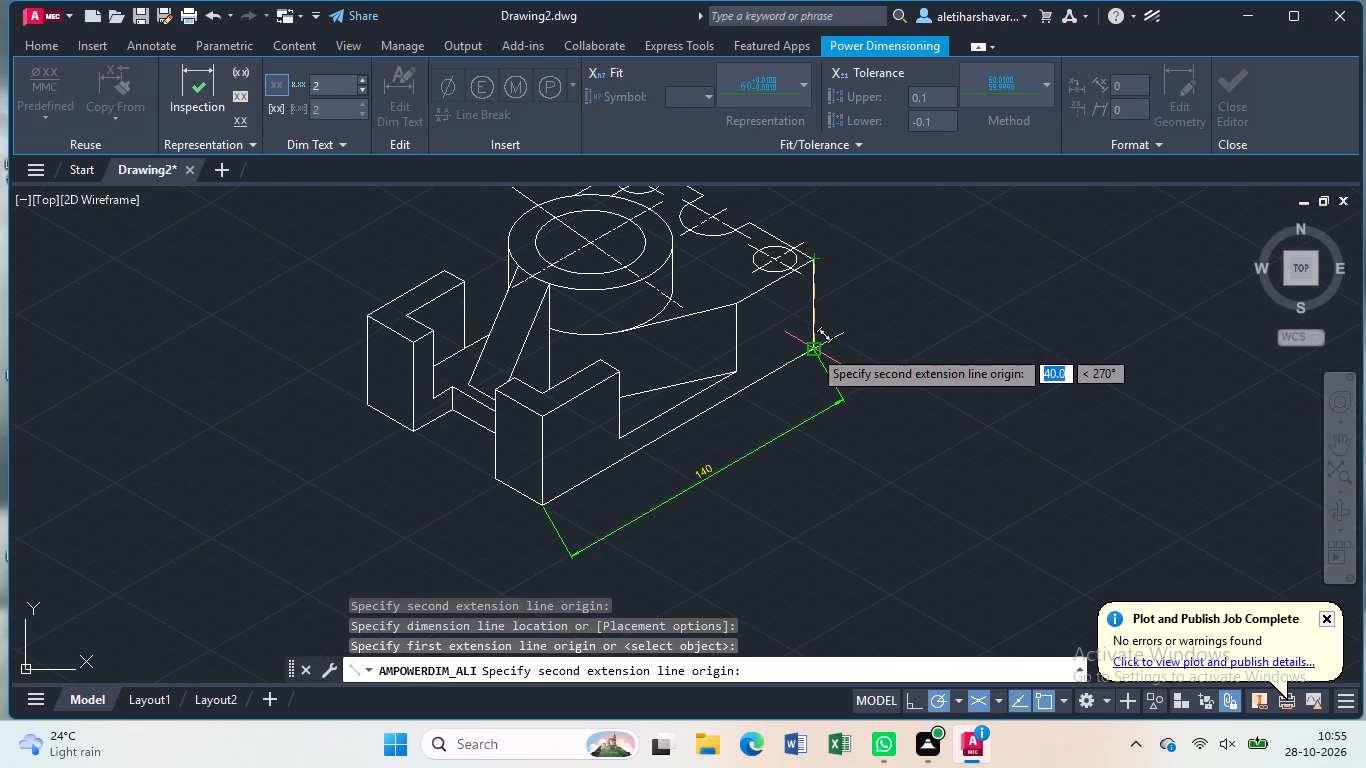
{"action": "left_click", "coordinate": [813, 348]}
{"action": "left_click", "coordinate": [856, 340]}
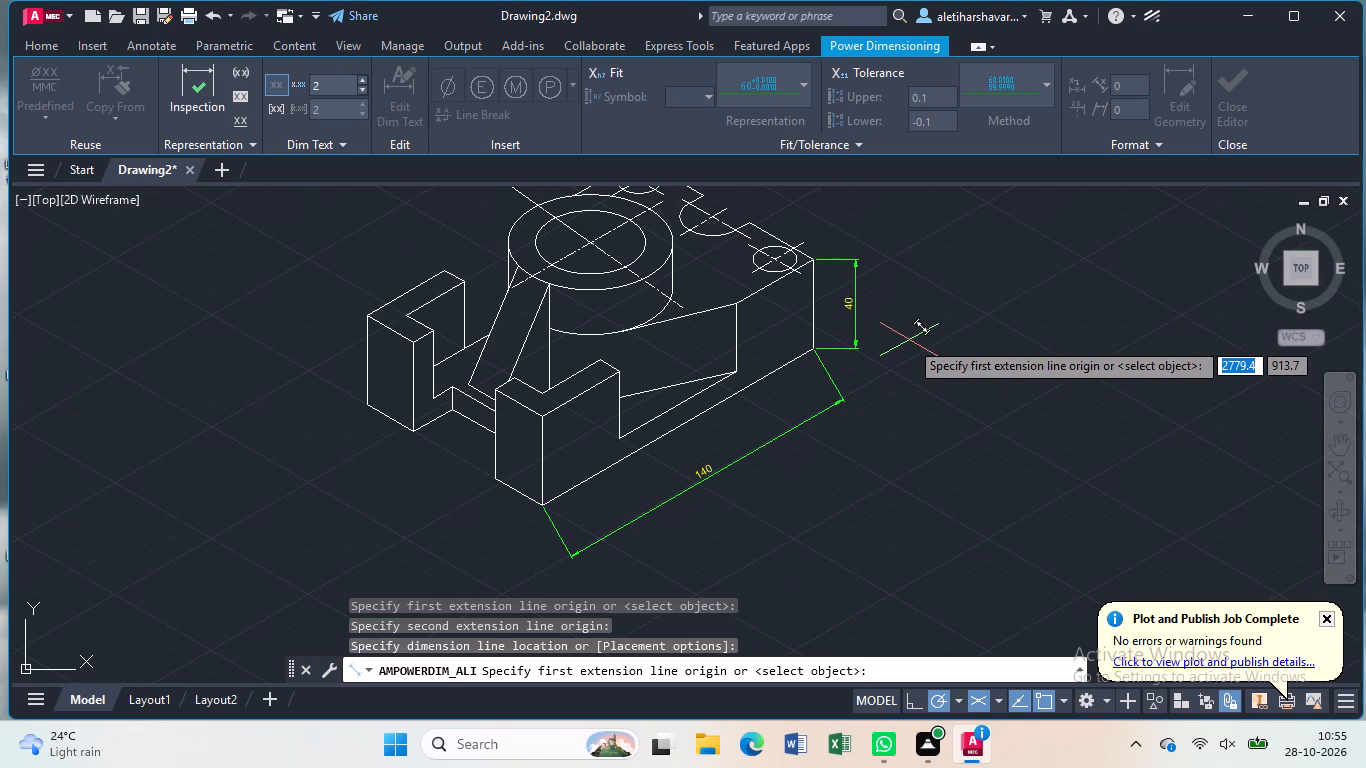
Dimension the bottom front edge of the far raised corner block and the depth of the adjoining notch along the base.
{"action": "left_click", "coordinate": [368, 403]}
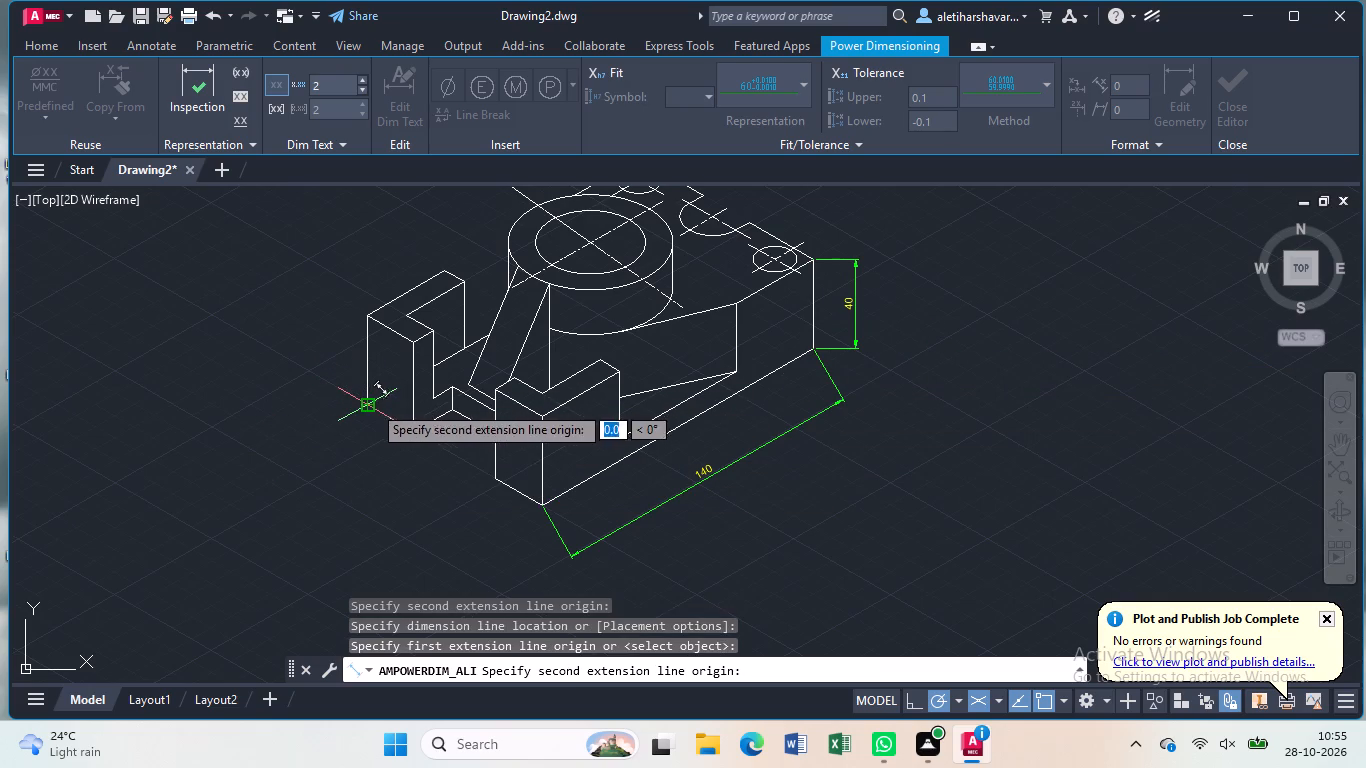
{"action": "left_click", "coordinate": [419, 432]}
{"action": "left_click", "coordinate": [401, 455]}
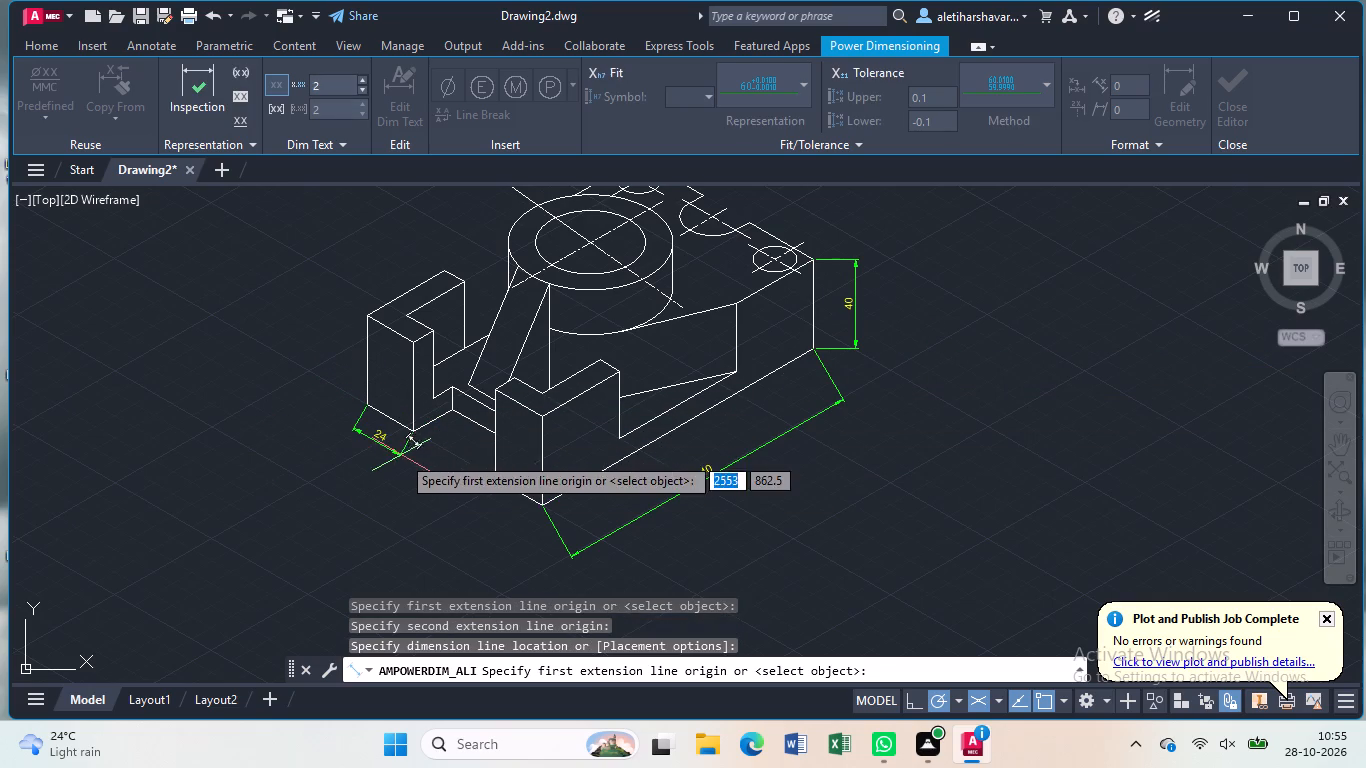
{"action": "scroll", "coordinate": [464, 414], "scroll_direction": "up", "scroll_amount": 2}
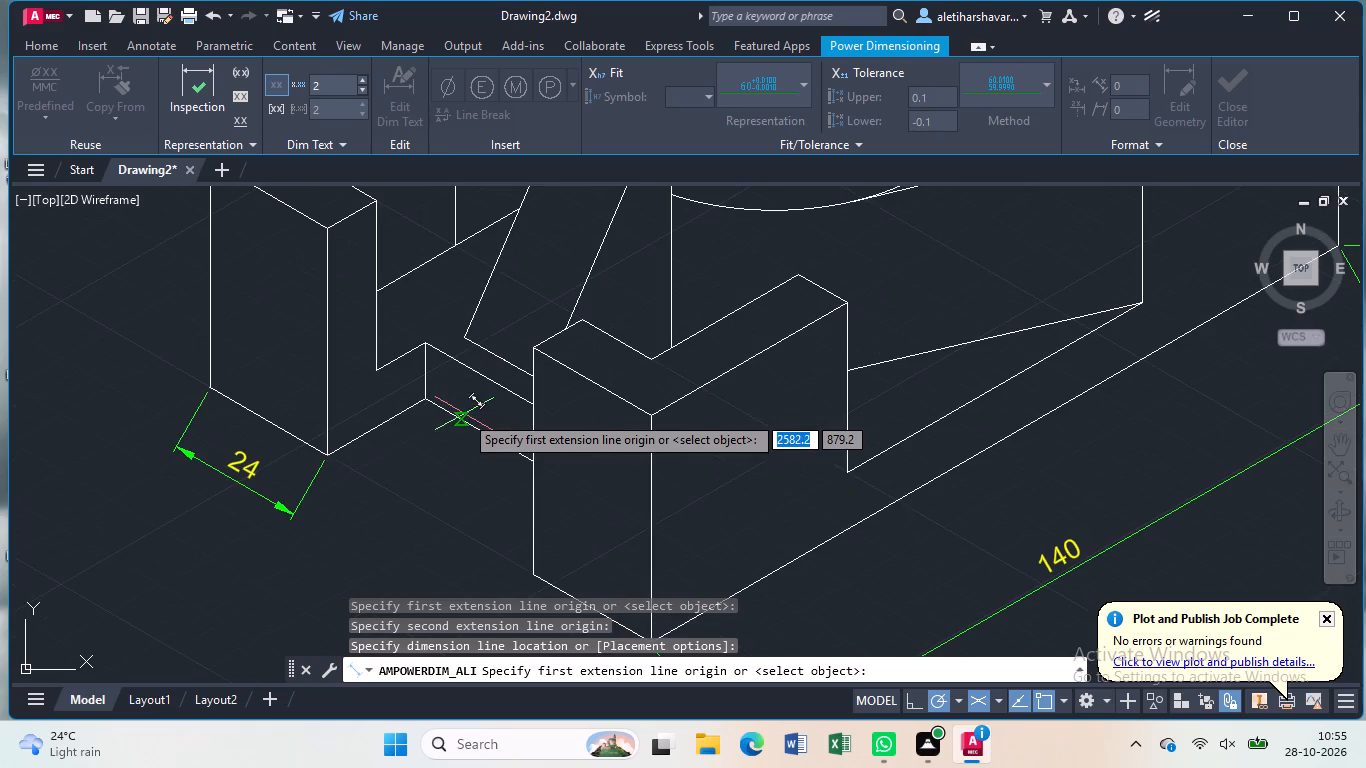
{"action": "left_click", "coordinate": [430, 399]}
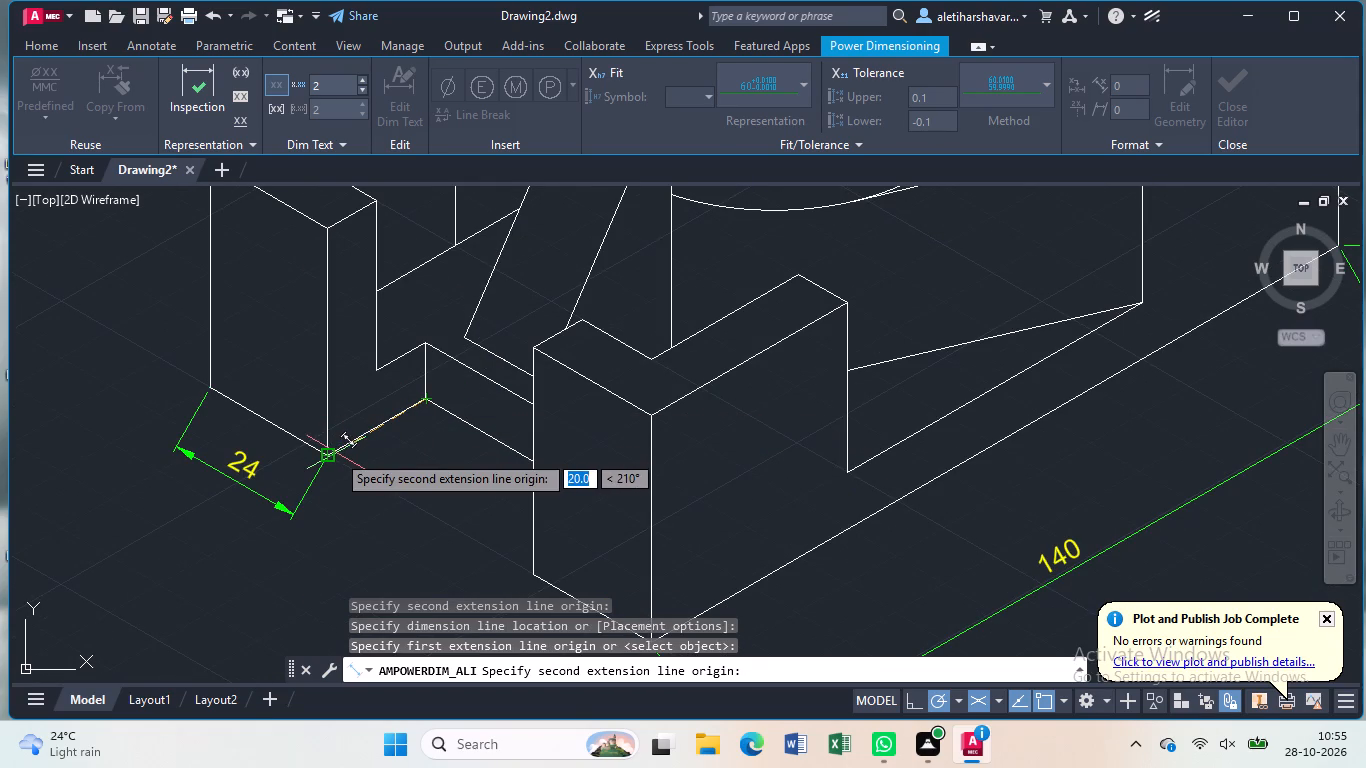
{"action": "left_click", "coordinate": [336, 453]}
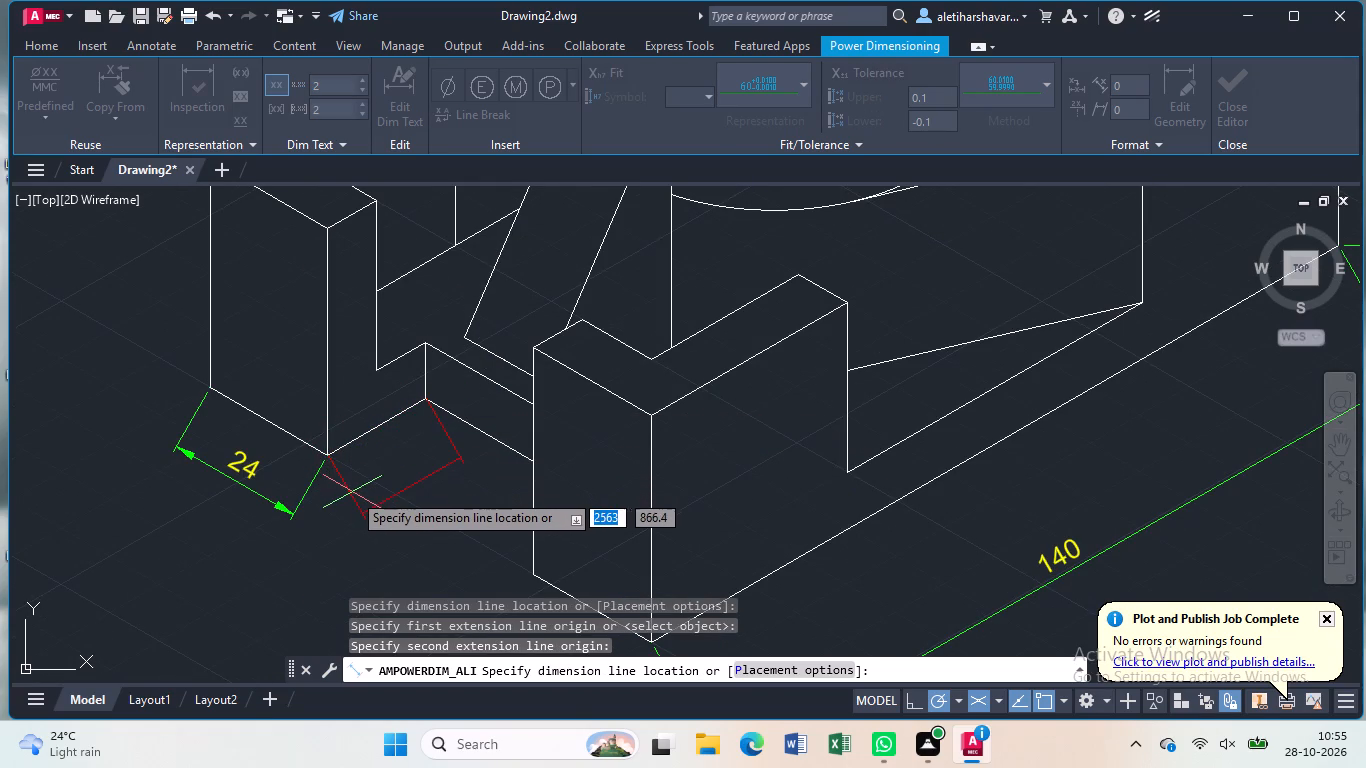
{"action": "left_click", "coordinate": [351, 487]}
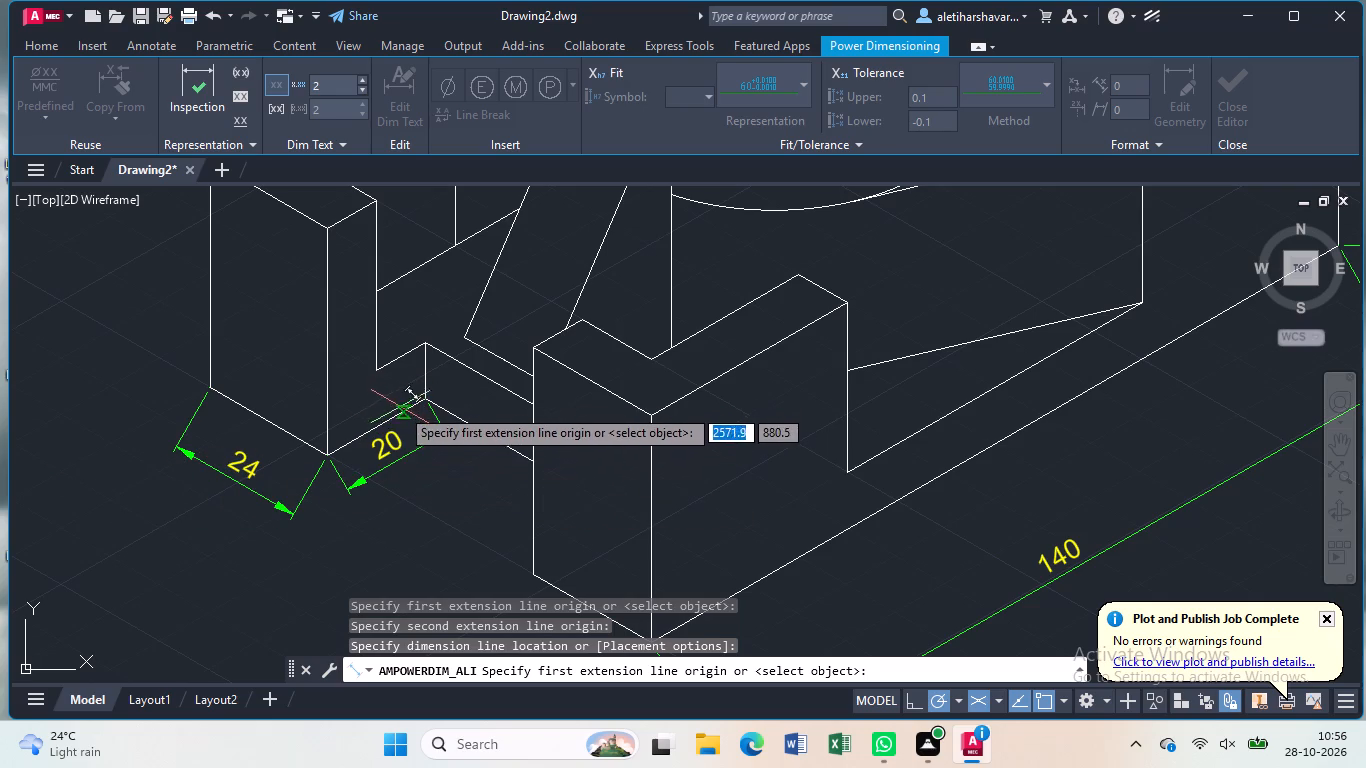
Dimension the block's full width along the top rear edge, spanning both holes and the half-round cutout, and finish dimensioning.
{"action": "scroll", "coordinate": [375, 421], "scroll_direction": "down", "scroll_amount": 2}
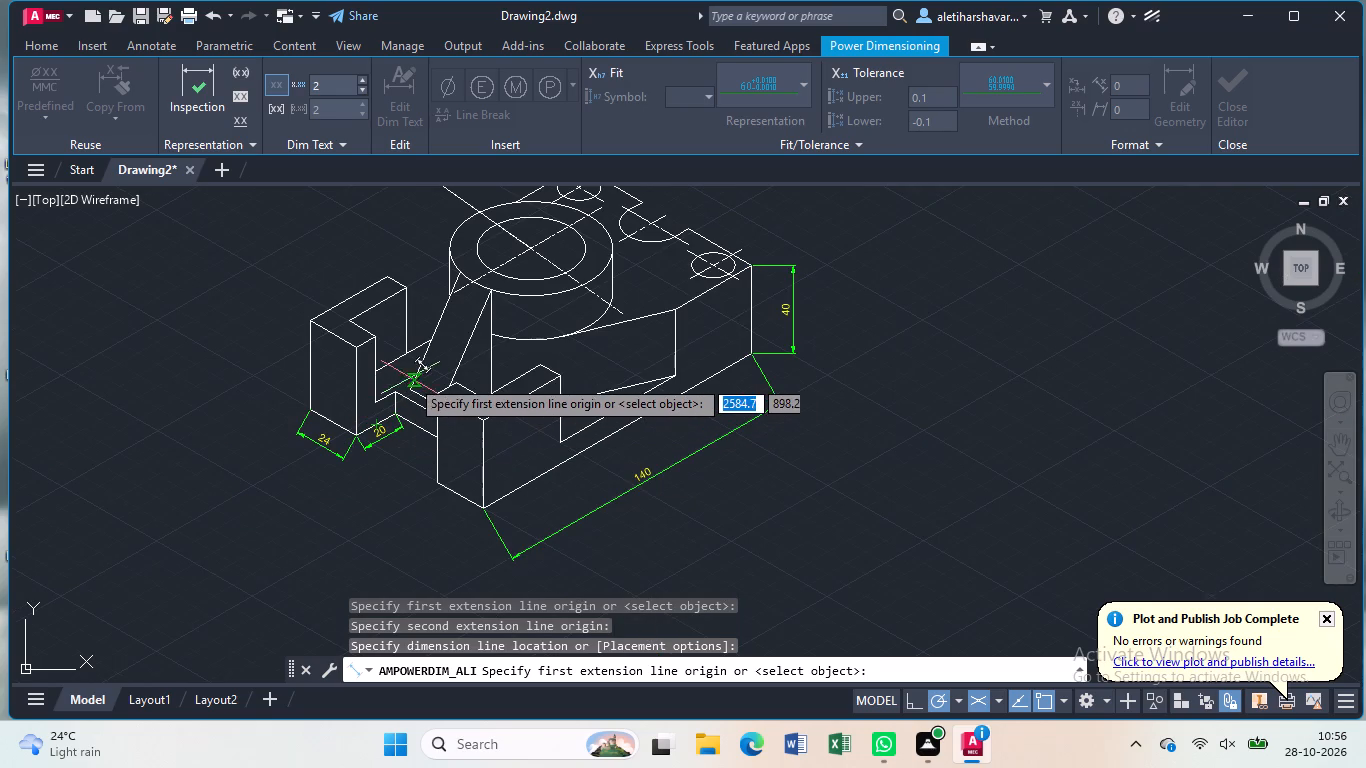
{"action": "middle_click_drag", "start_coordinate": [405, 372], "coordinate": [338, 576]}
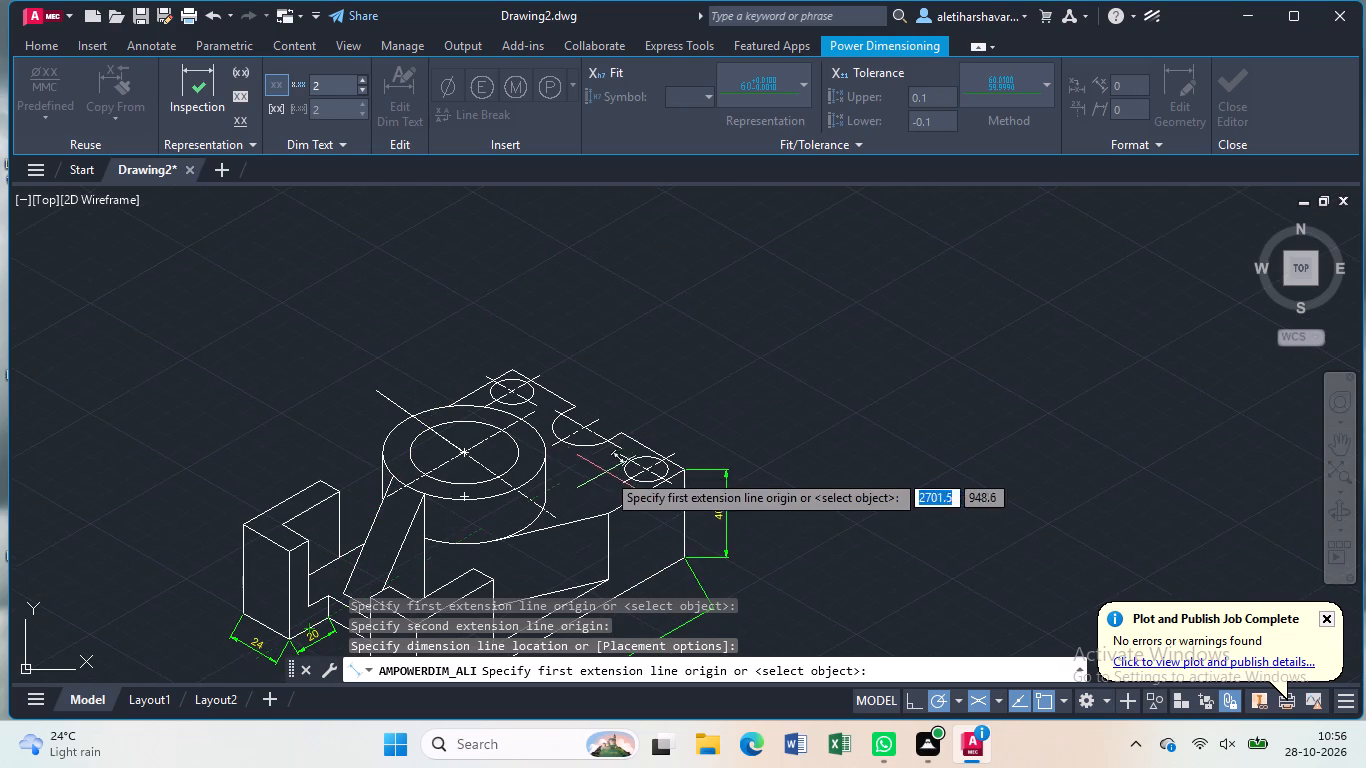
{"action": "middle_click_drag", "start_coordinate": [604, 482], "coordinate": [563, 439]}
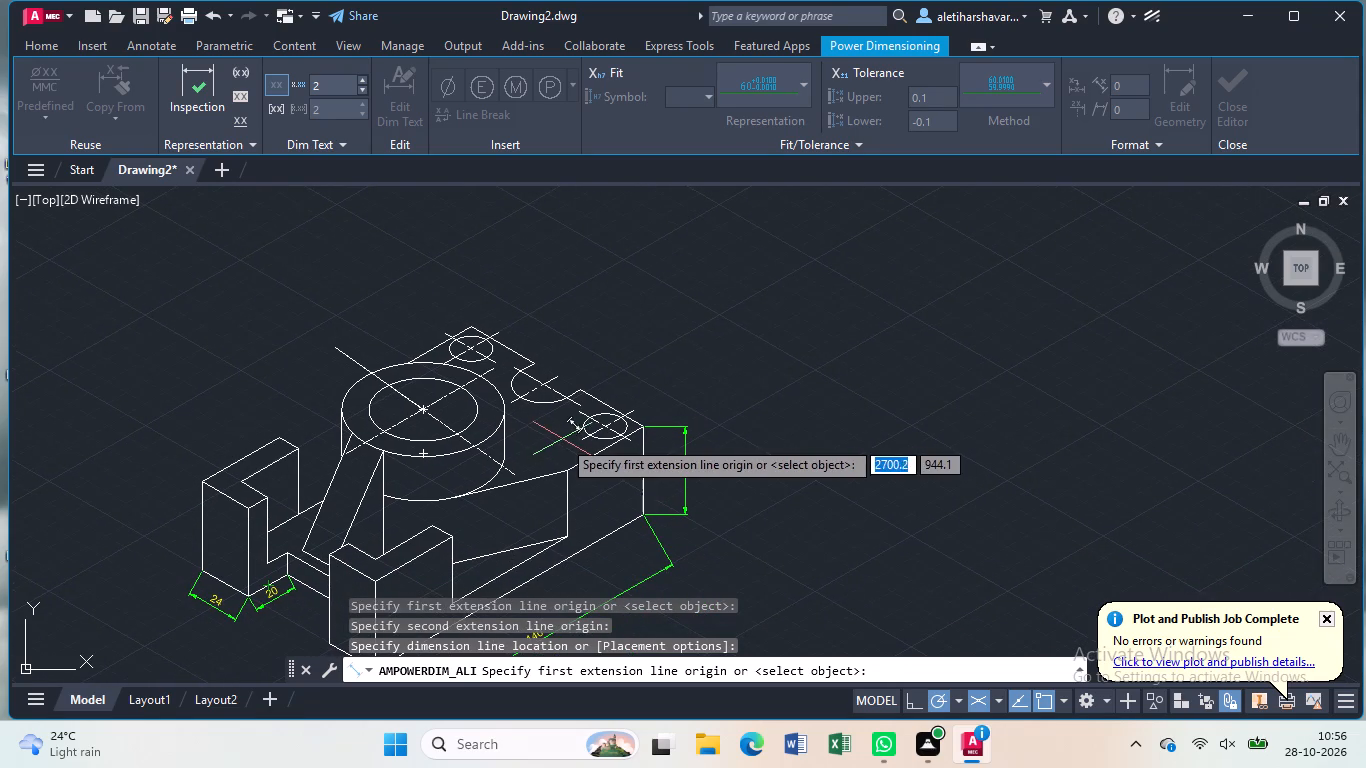
{"action": "scroll", "coordinate": [476, 321], "scroll_direction": "up", "scroll_amount": 2}
{"action": "left_click", "coordinate": [457, 333]}
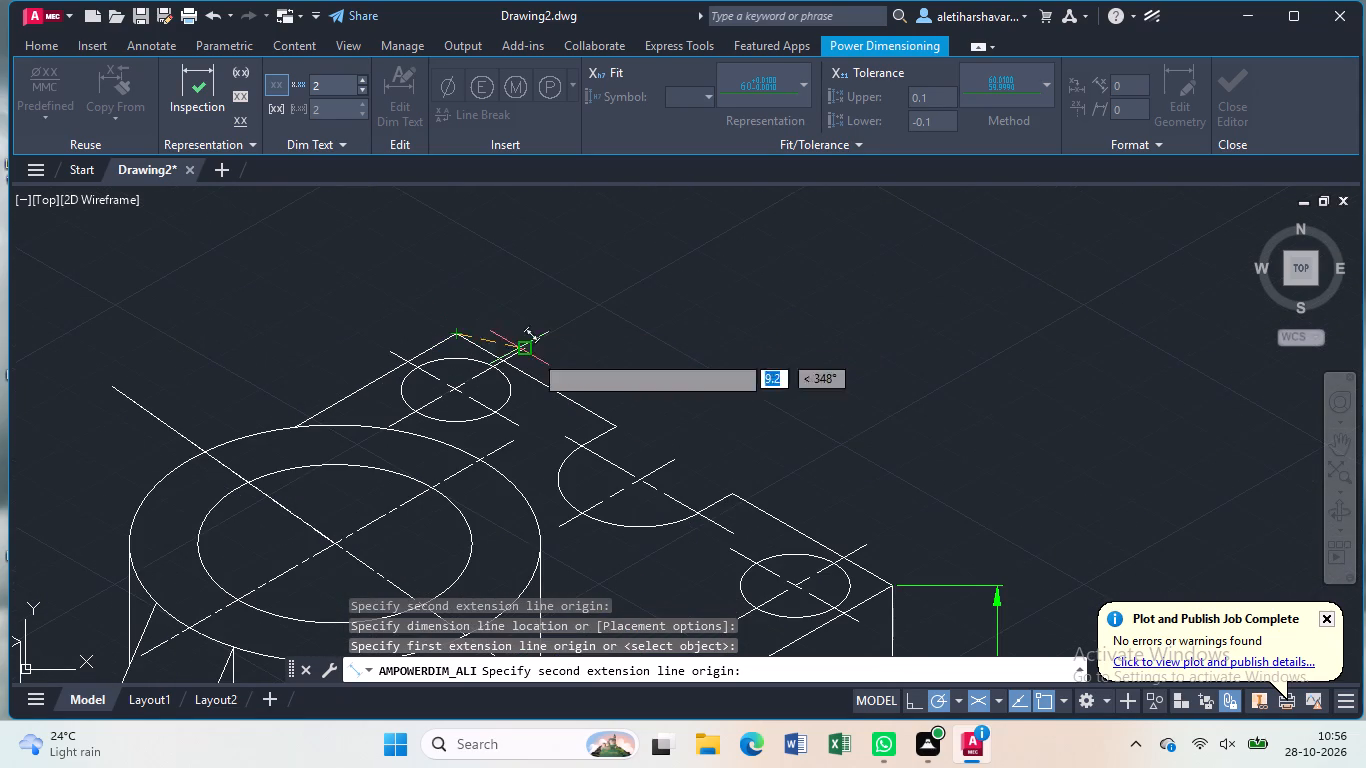
{"action": "left_click", "coordinate": [891, 582]}
{"action": "left_click", "coordinate": [930, 537]}
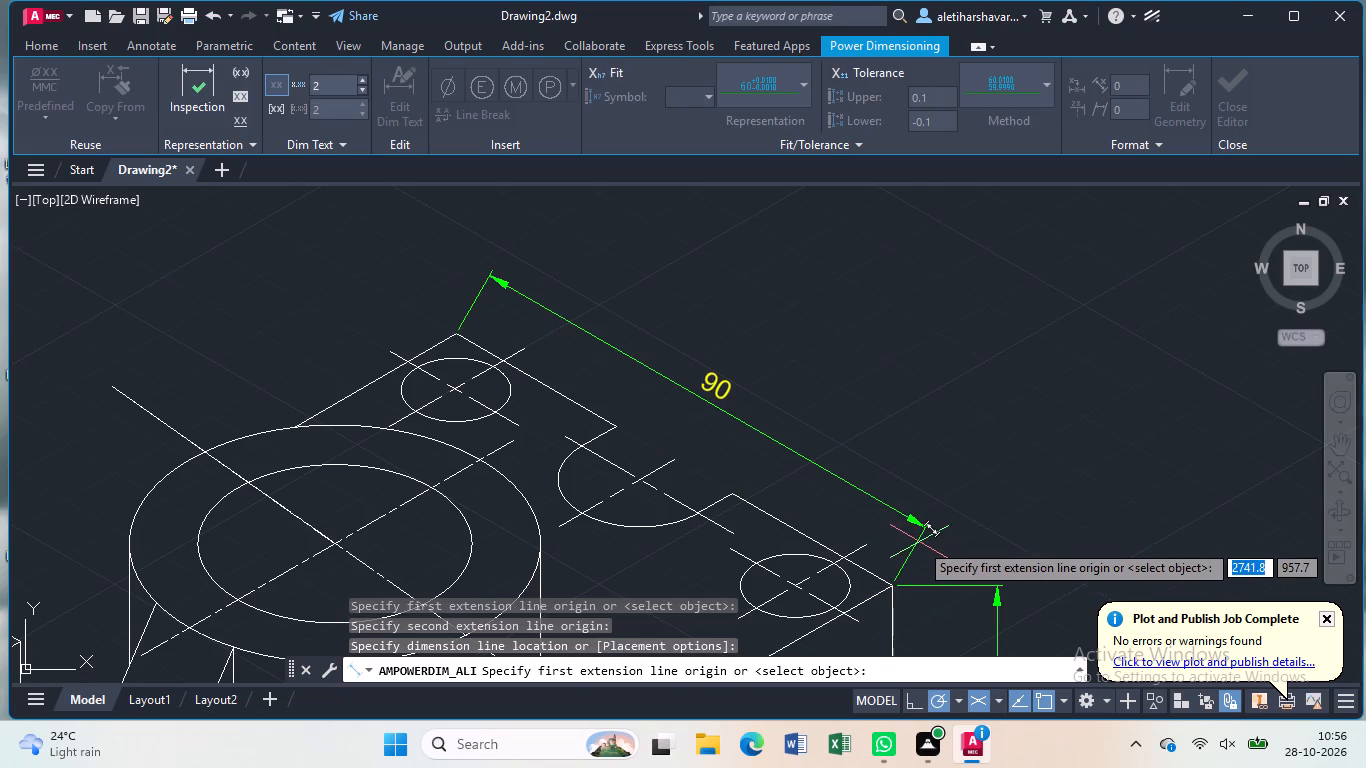
{"action": "scroll", "coordinate": [919, 542], "scroll_direction": "down", "scroll_amount": 2}
{"action": "middle_click_drag", "start_coordinate": [844, 587], "coordinate": [816, 390]}
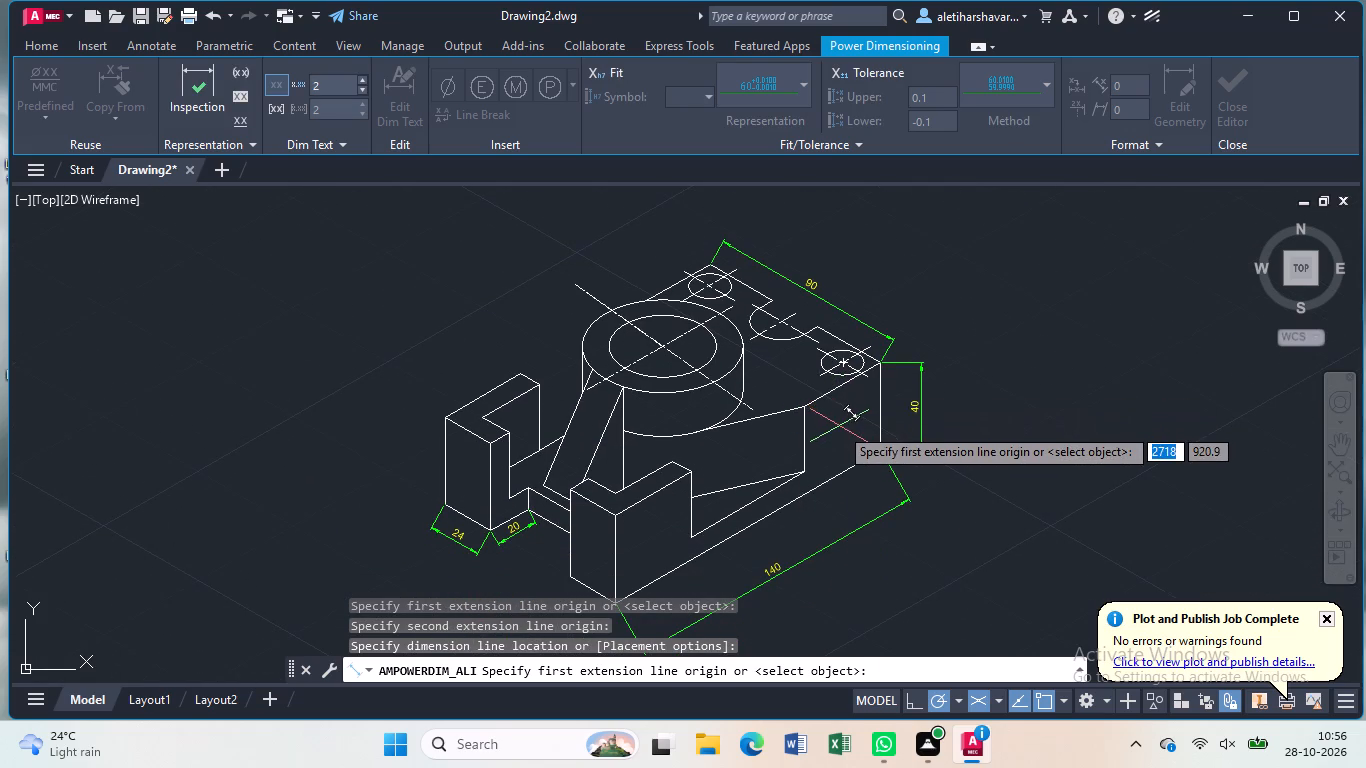
{"action": "scroll", "coordinate": [839, 426], "scroll_direction": "down", "scroll_amount": 1}
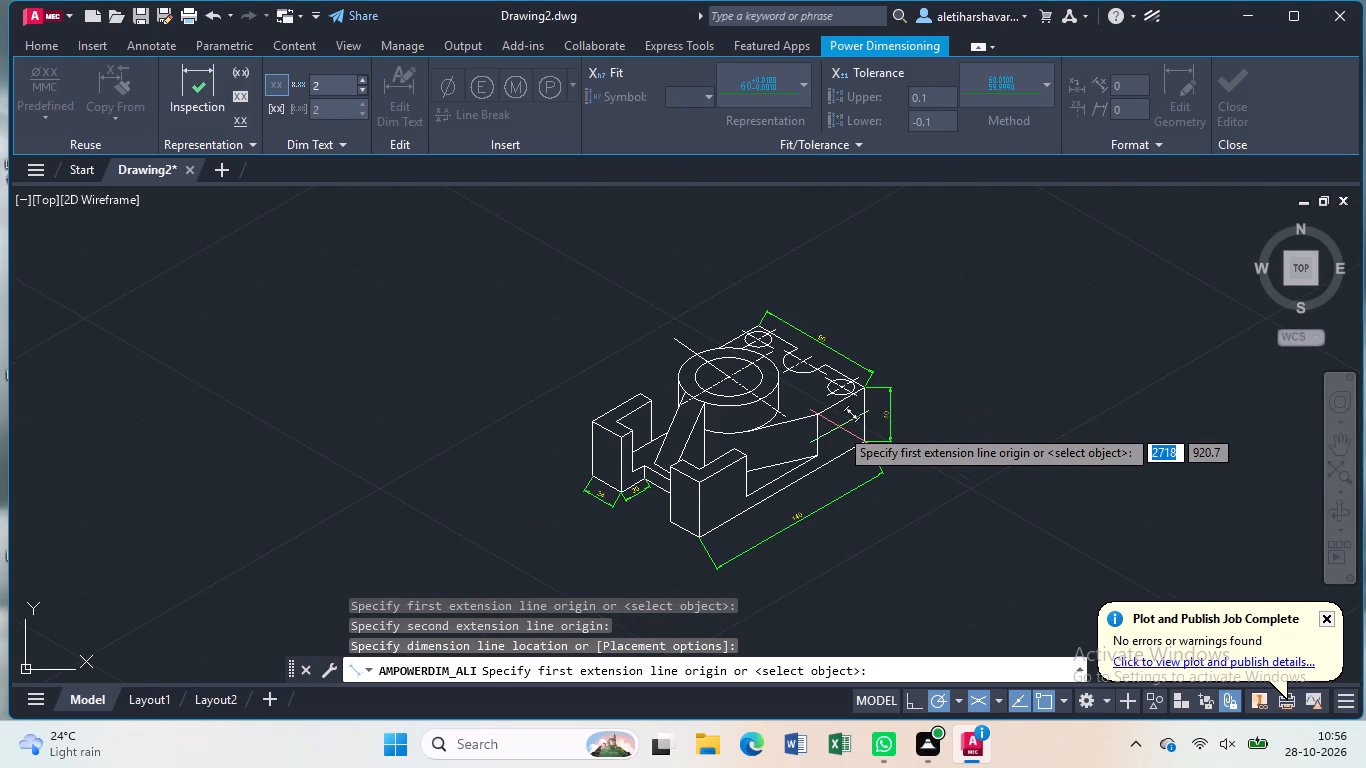
{"action": "key", "text": "Escape"}
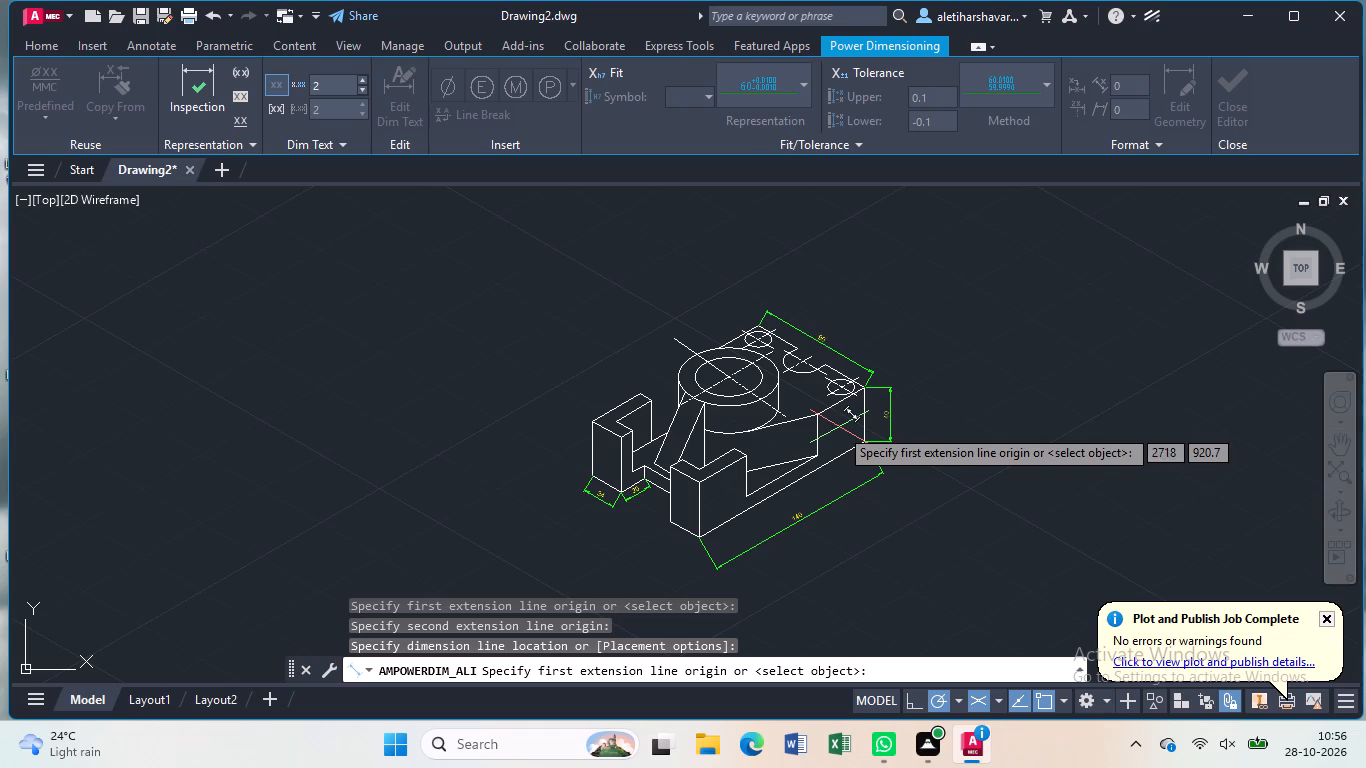
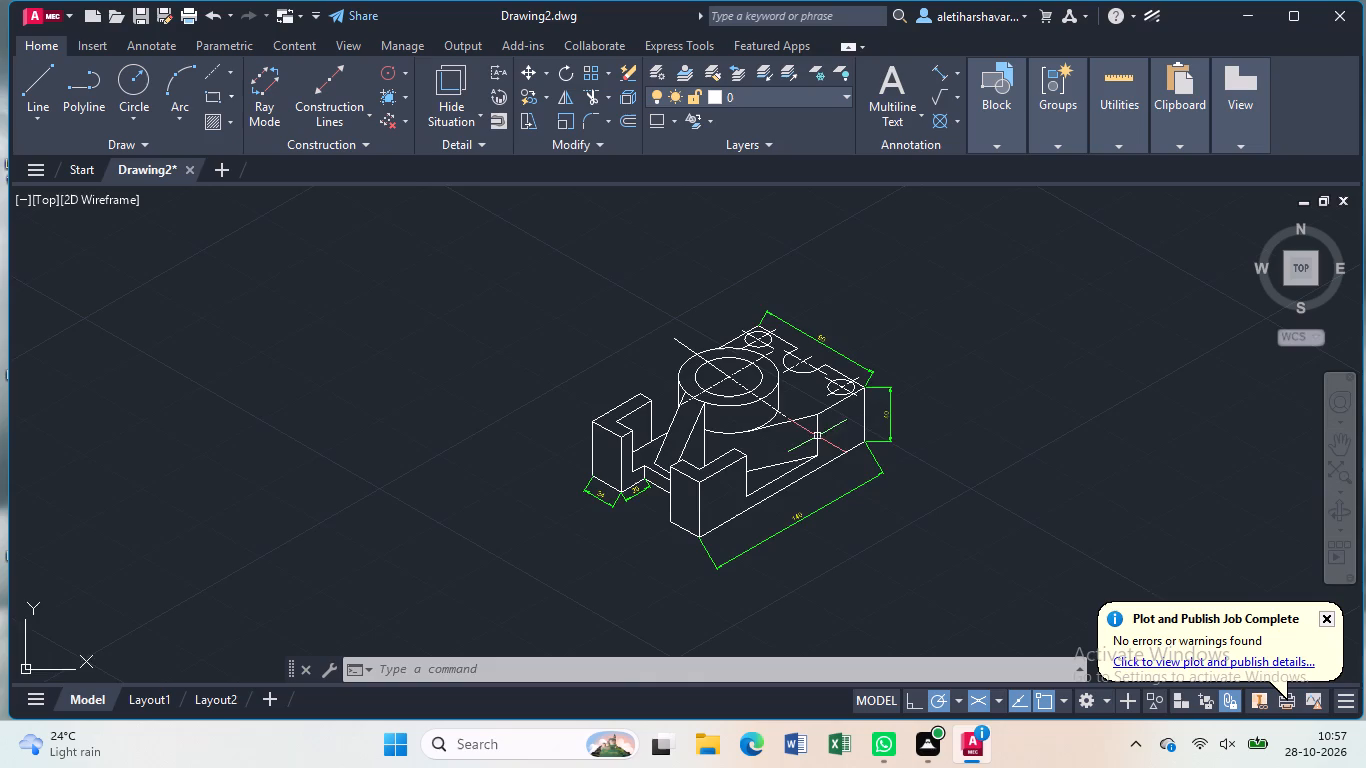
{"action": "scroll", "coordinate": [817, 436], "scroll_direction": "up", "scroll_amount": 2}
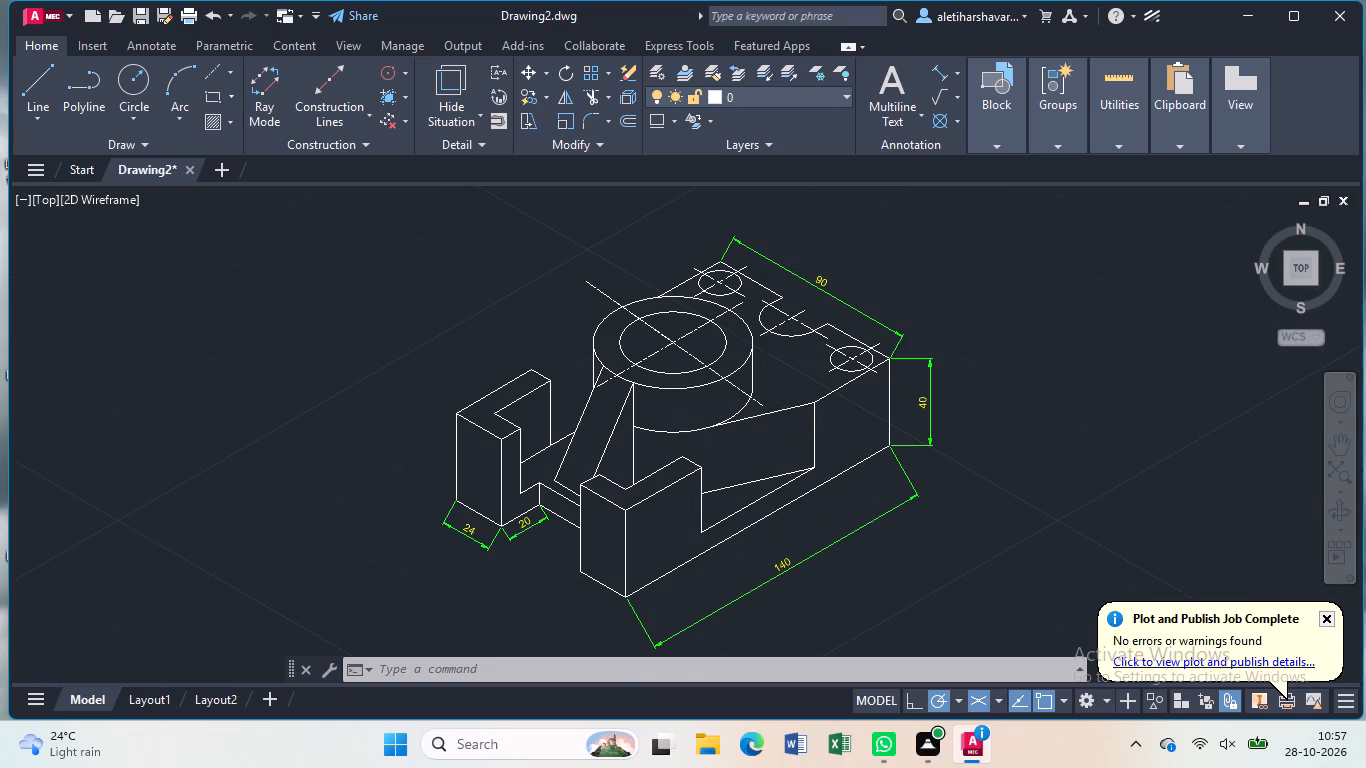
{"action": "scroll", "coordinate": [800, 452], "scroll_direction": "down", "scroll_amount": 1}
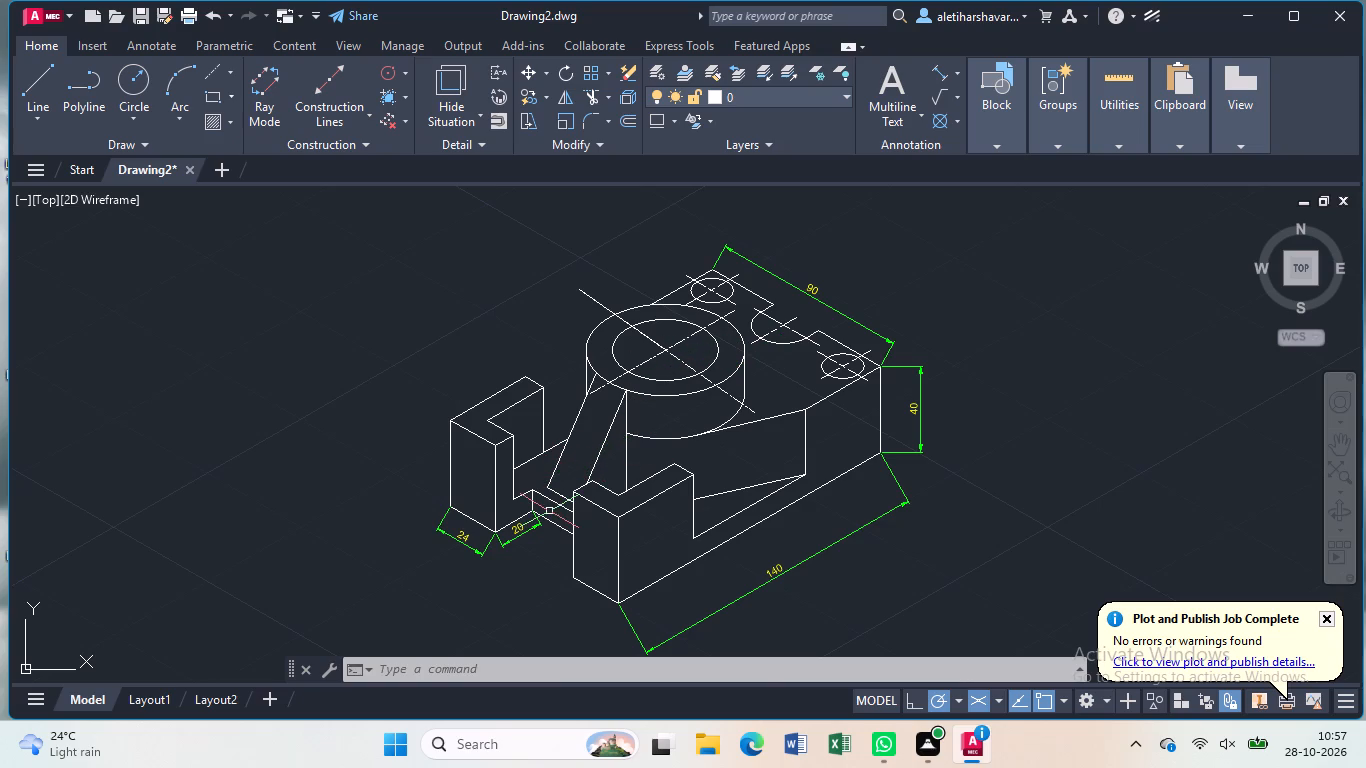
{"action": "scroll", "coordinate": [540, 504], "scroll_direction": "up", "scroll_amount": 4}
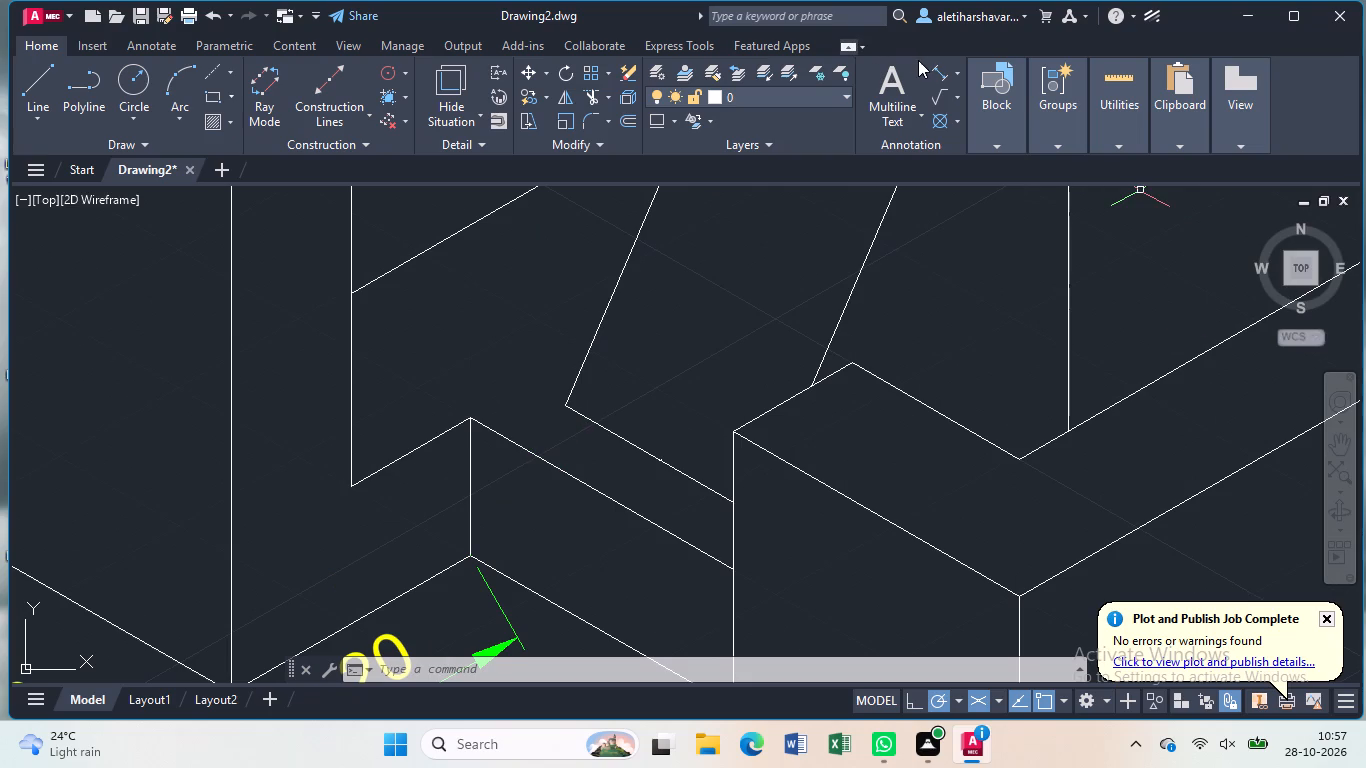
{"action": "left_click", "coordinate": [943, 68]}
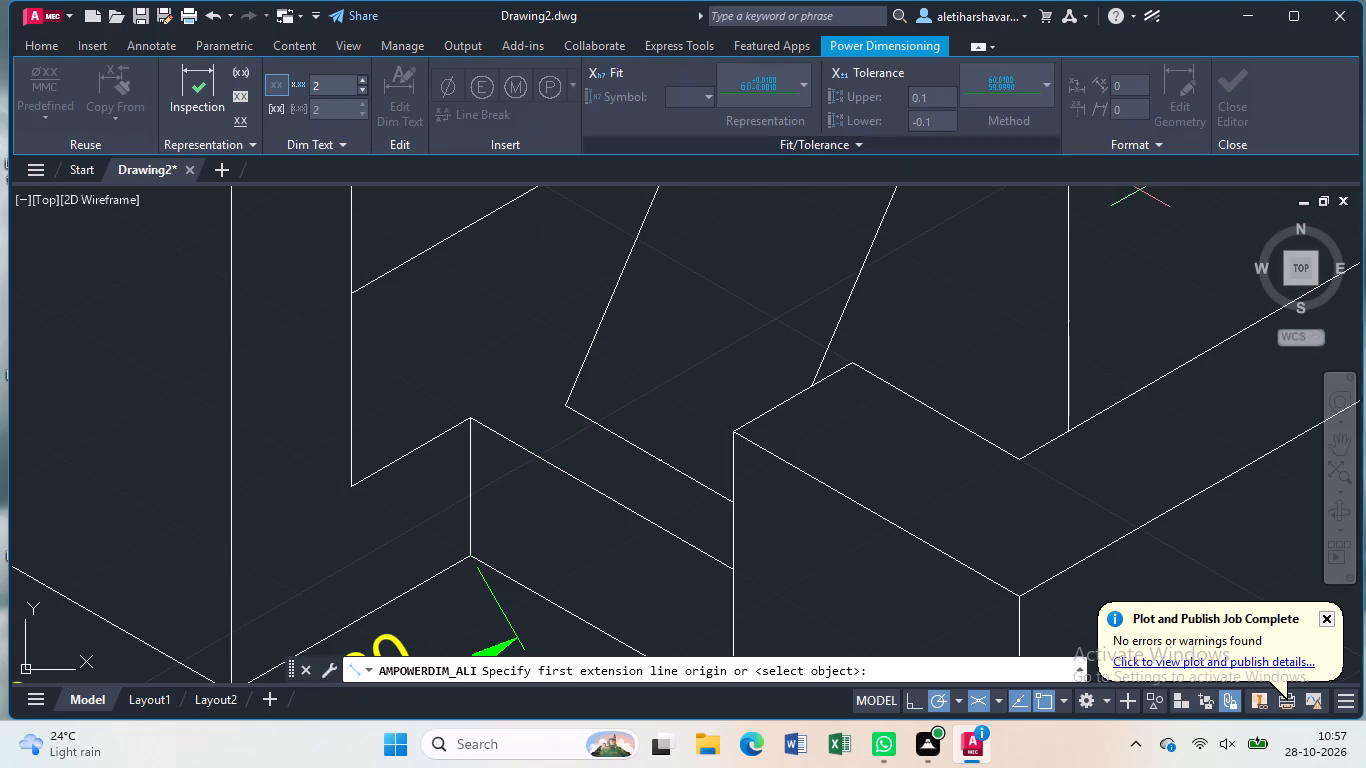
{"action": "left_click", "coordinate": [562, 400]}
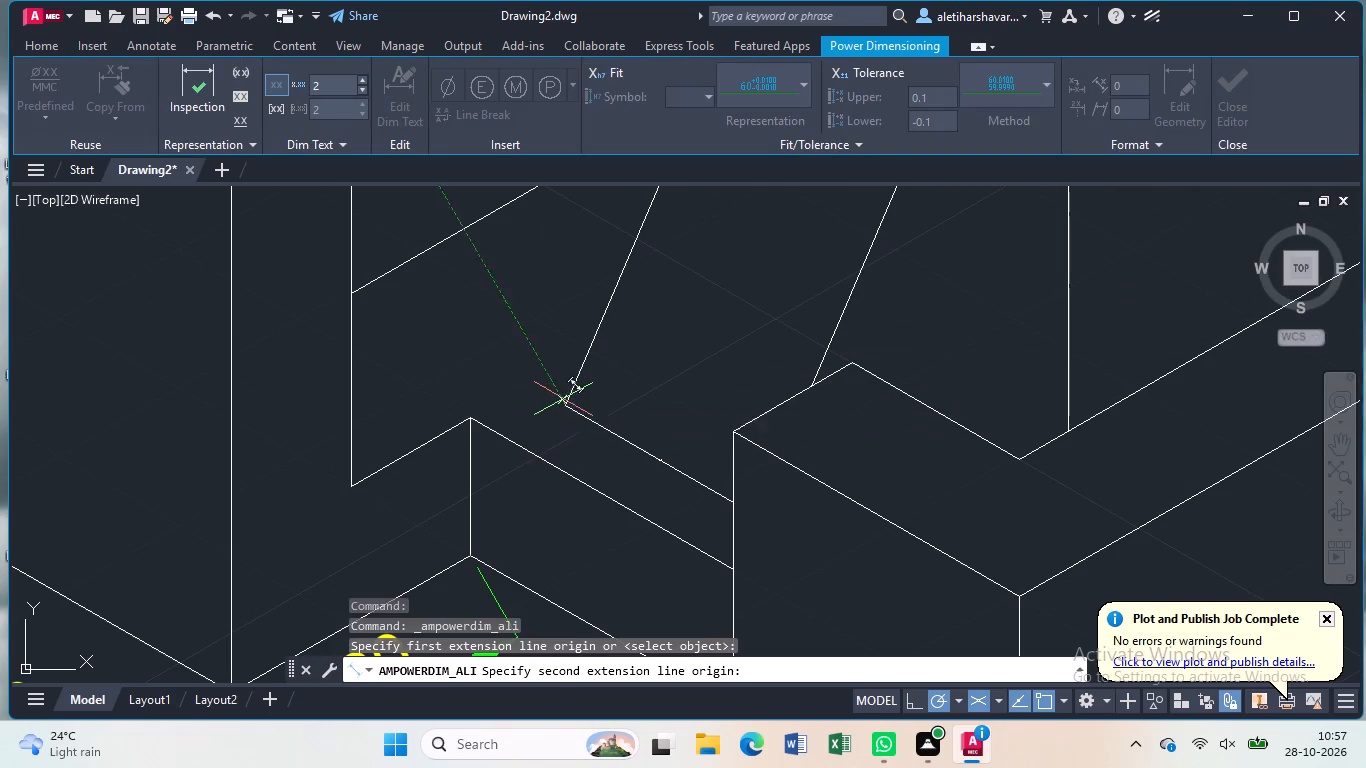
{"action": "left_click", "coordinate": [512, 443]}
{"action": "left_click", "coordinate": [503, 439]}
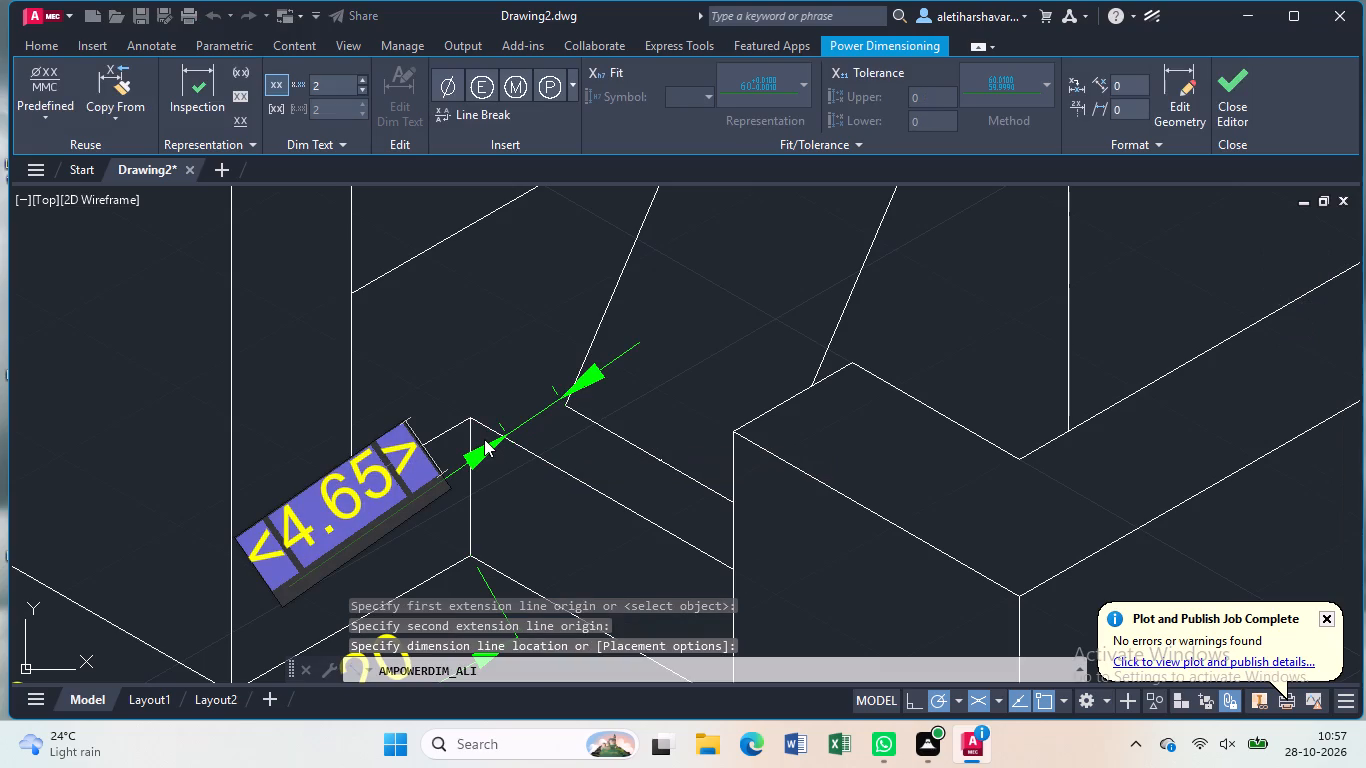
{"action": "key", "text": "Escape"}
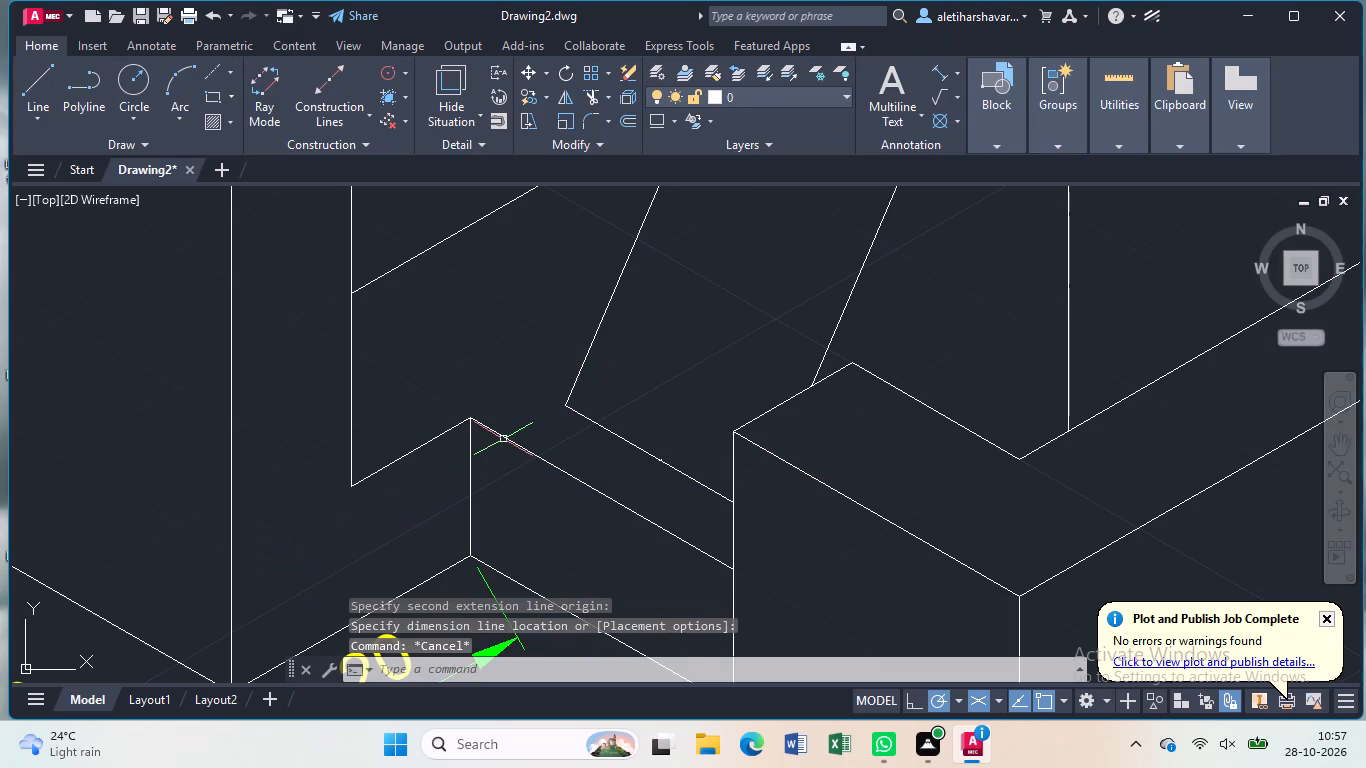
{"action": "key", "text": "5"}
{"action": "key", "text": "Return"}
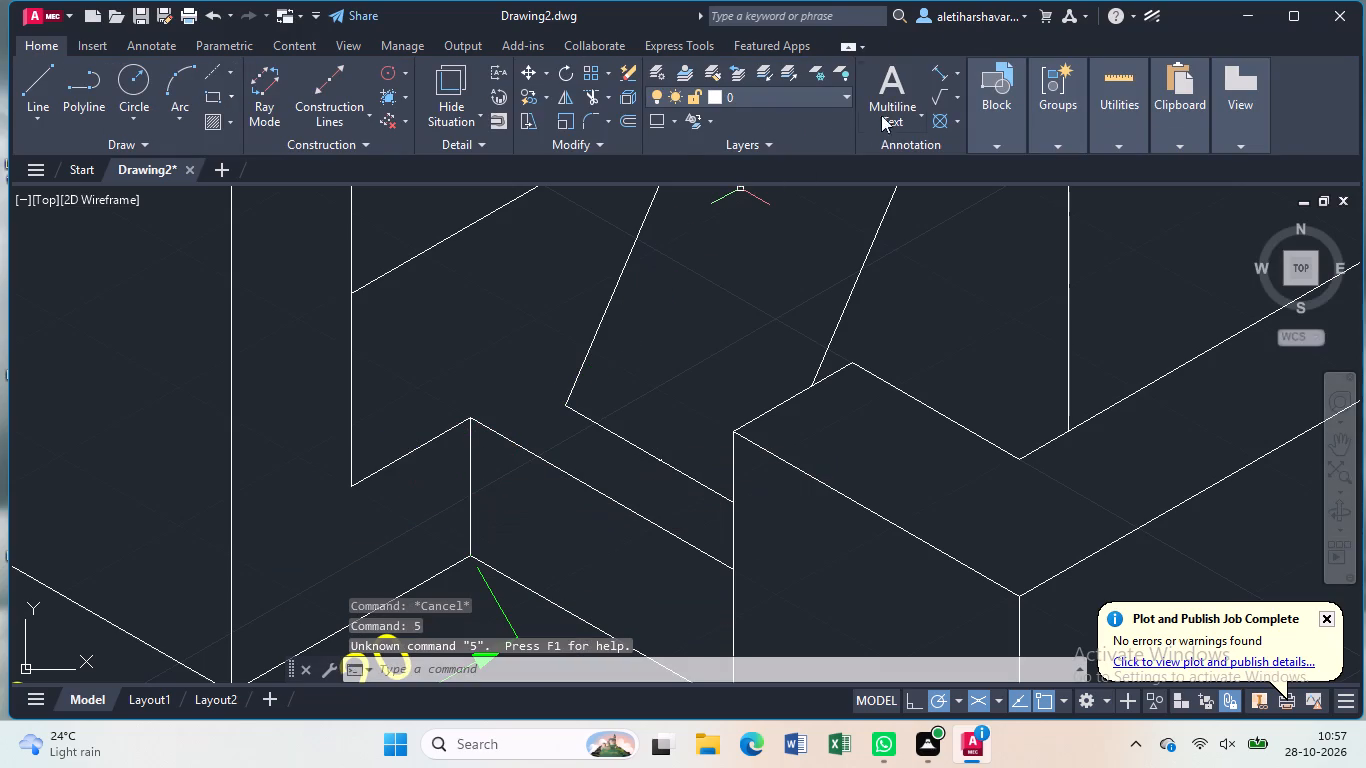
Add an aligned dimension from the sloping rib's bottom corner to the notch's top front edge, replacing its text with 5.
{"action": "left_click", "coordinate": [935, 65]}
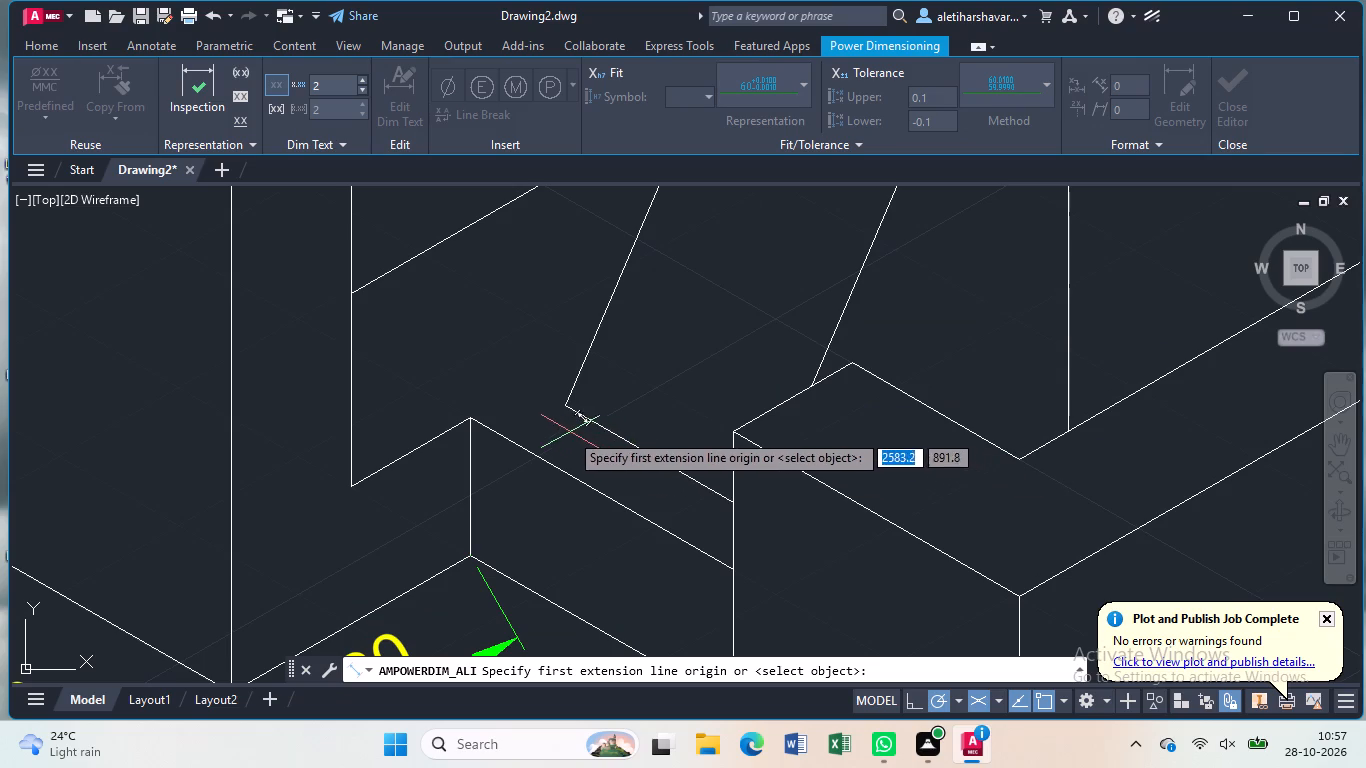
{"action": "left_click", "coordinate": [566, 406]}
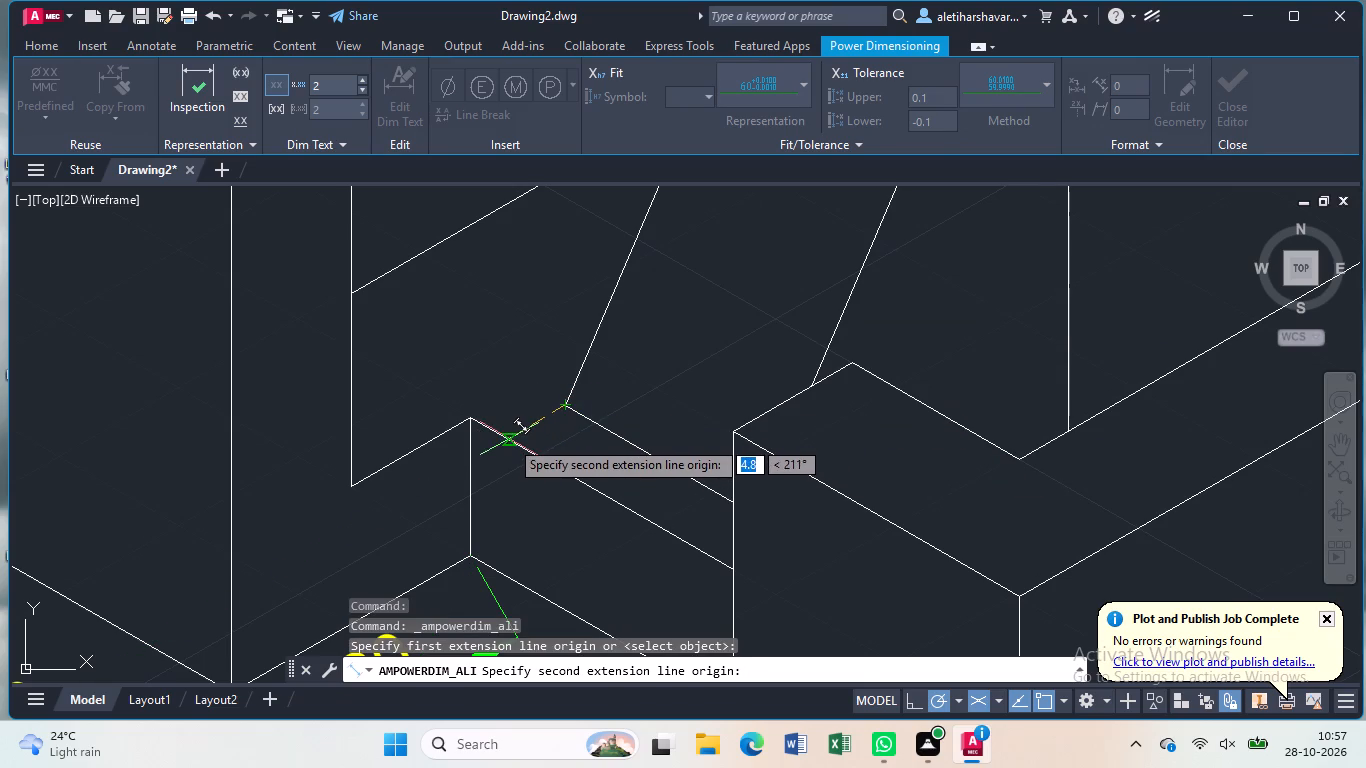
{"action": "left_click", "coordinate": [509, 439]}
{"action": "left_click", "coordinate": [498, 434]}
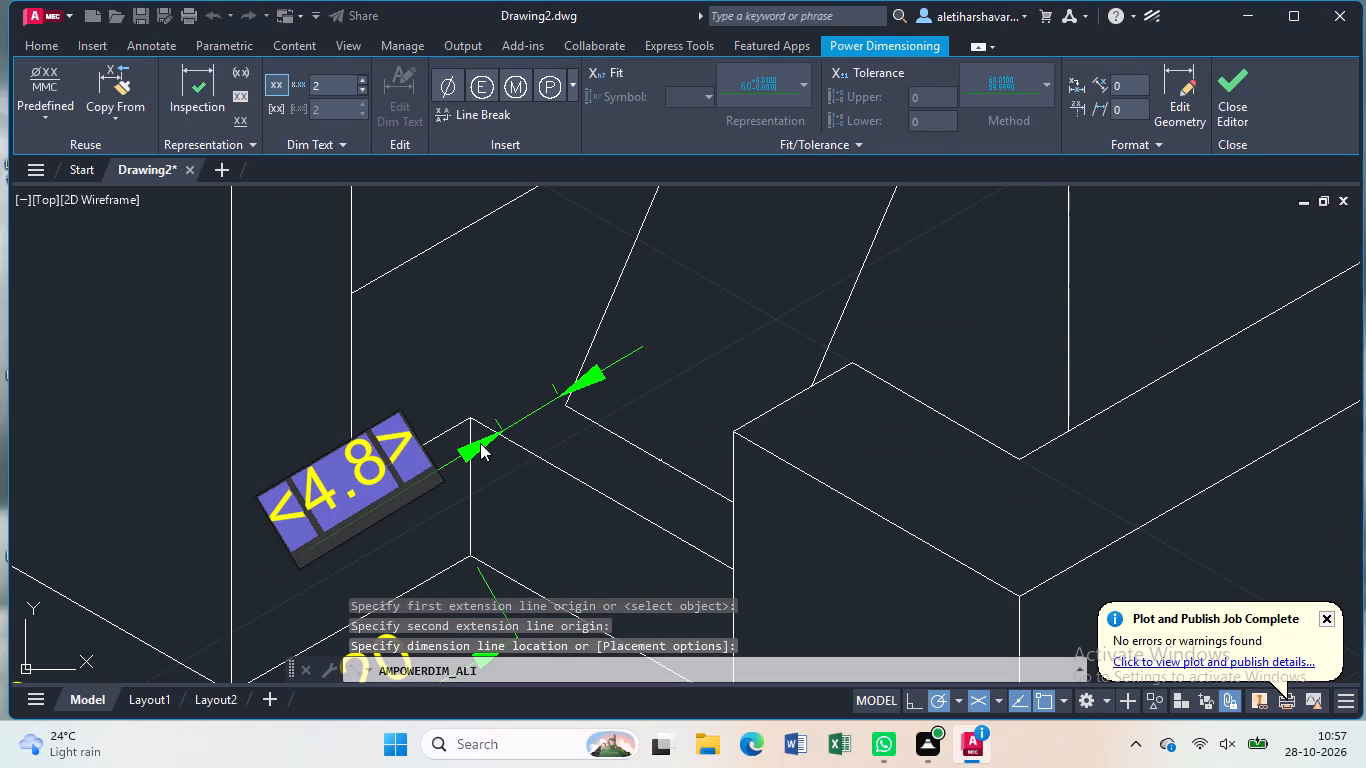
{"action": "key", "text": "BackSpace"}
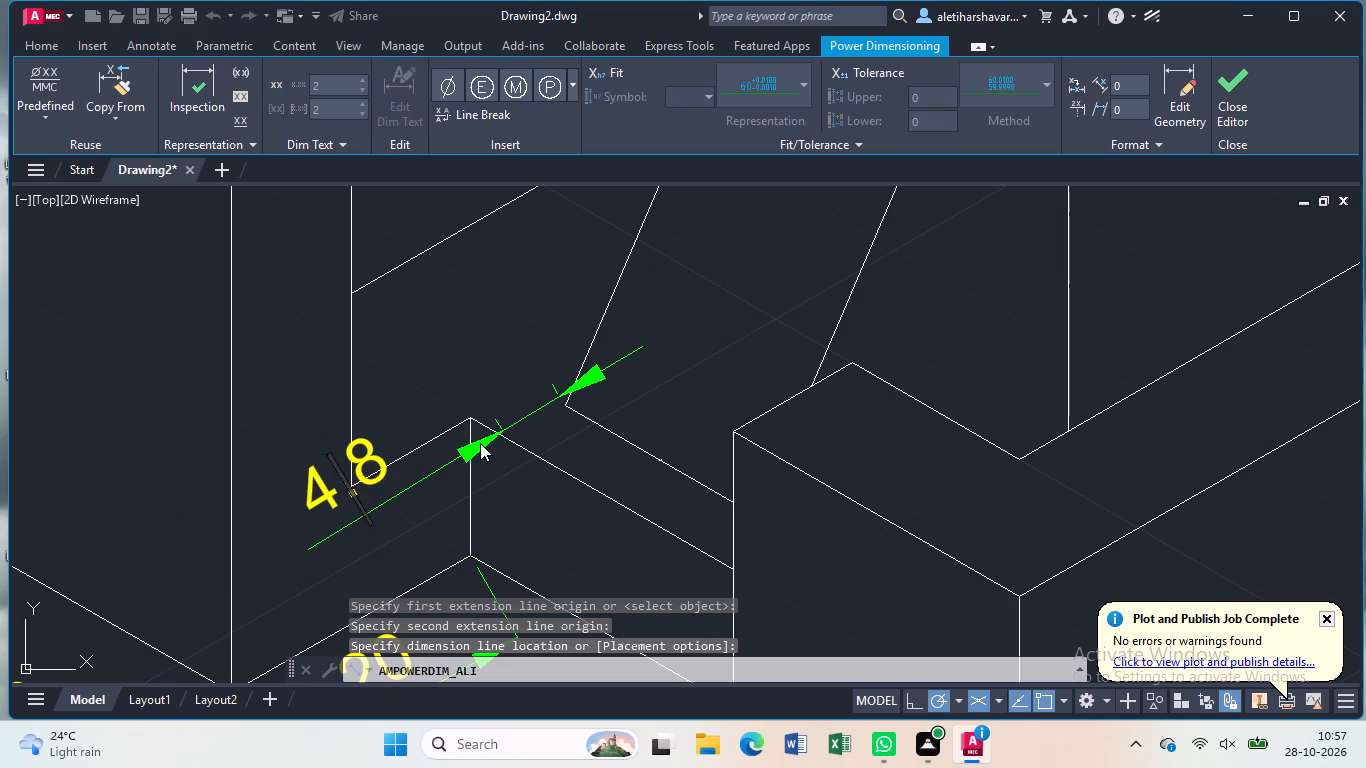
{"action": "key", "text": "5"}
{"action": "key", "text": "Return"}
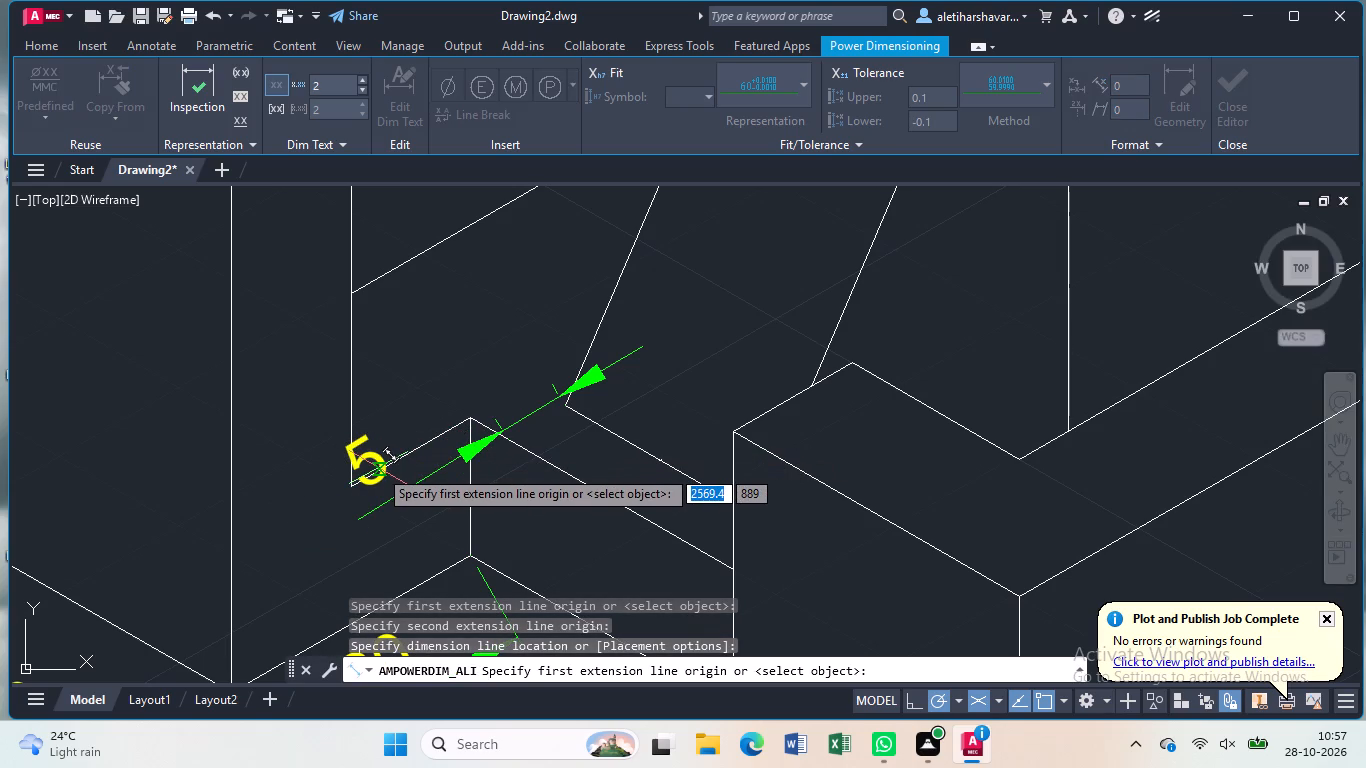
{"action": "key", "text": "Escape"}
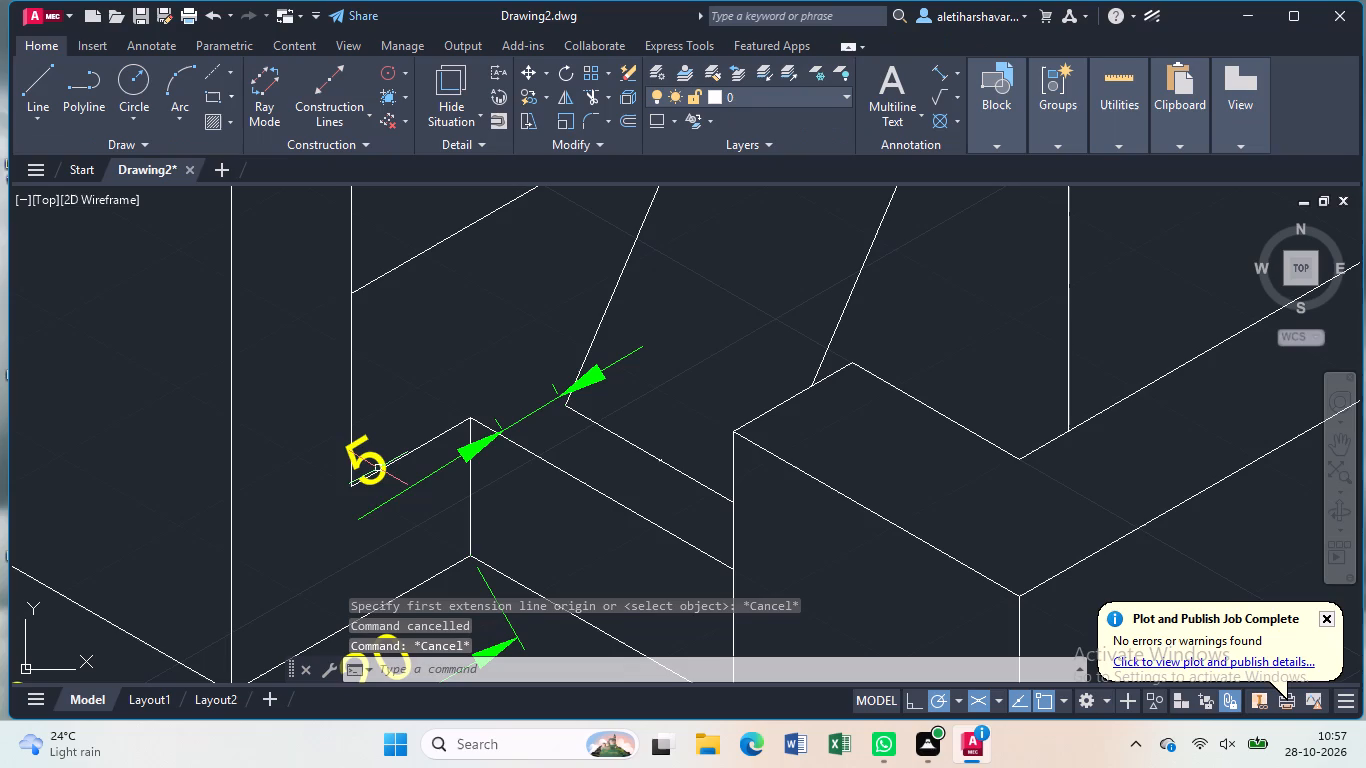
Move the 5 dimension's text along the dimension line so it sits above the gap between the two arrowheads.
{"action": "left_click", "coordinate": [475, 446]}
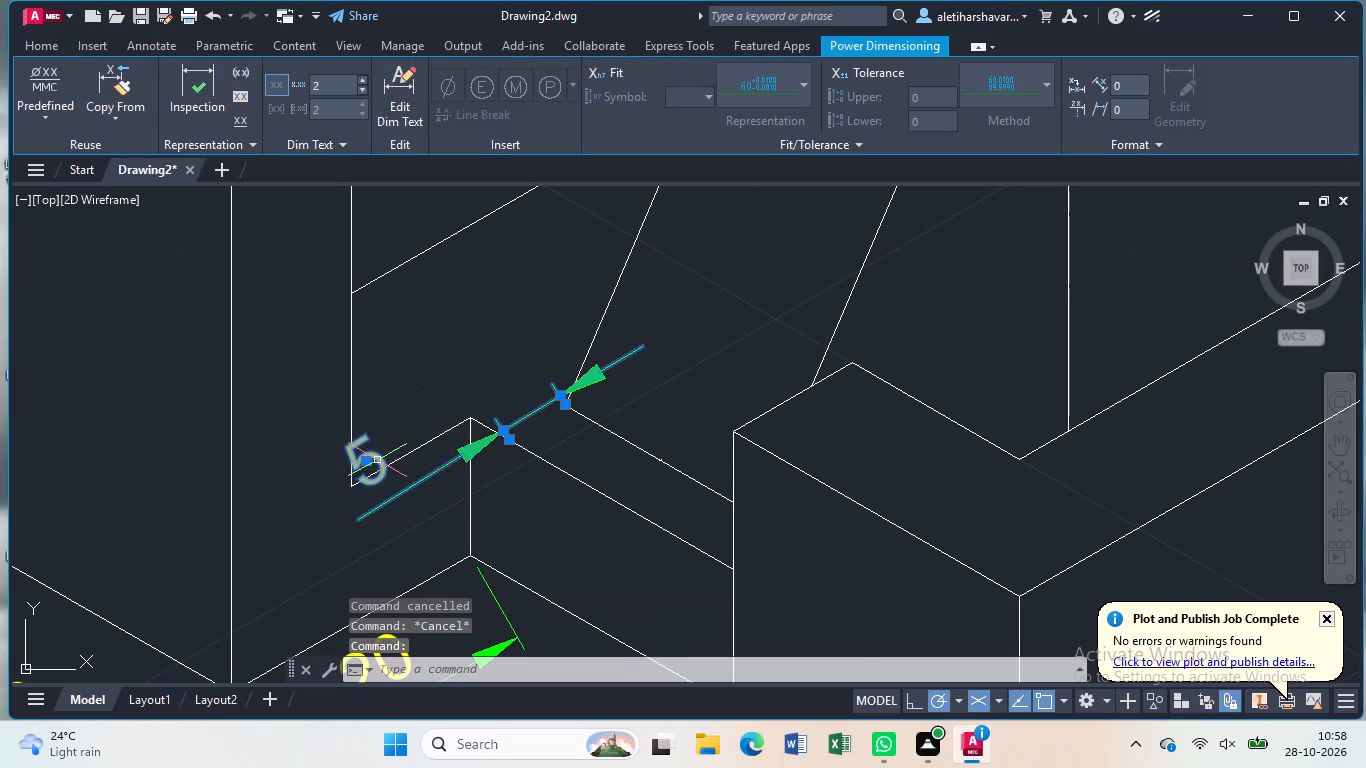
{"action": "left_click", "coordinate": [365, 460]}
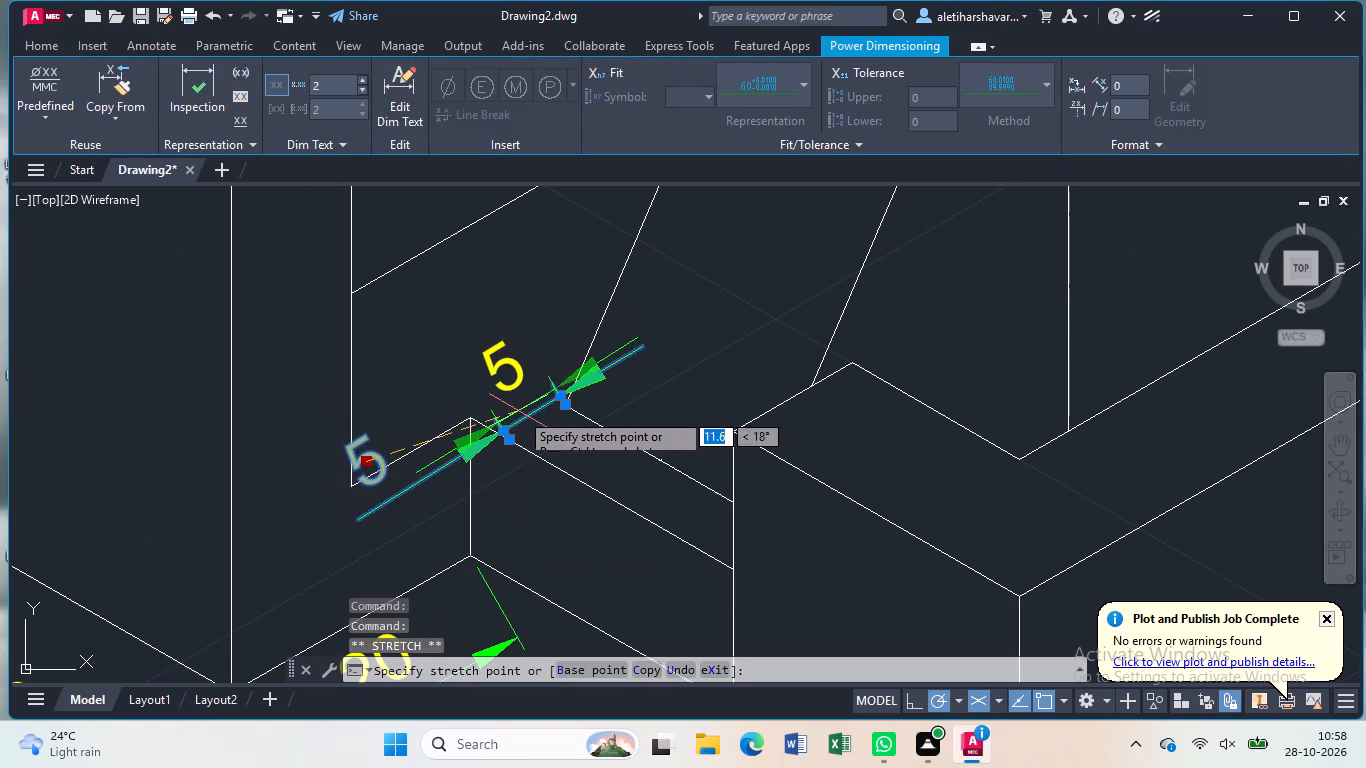
{"action": "left_click", "coordinate": [519, 411]}
{"action": "key", "text": "Return"}
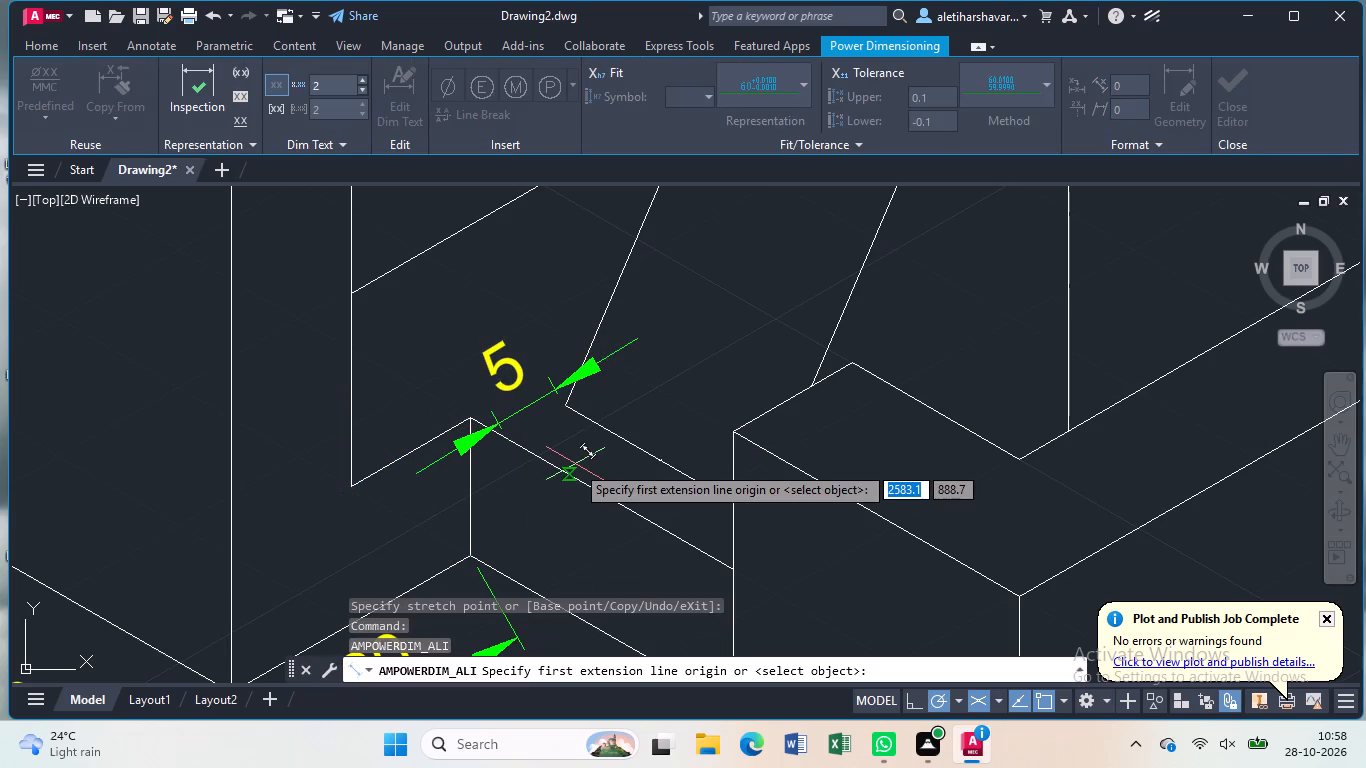
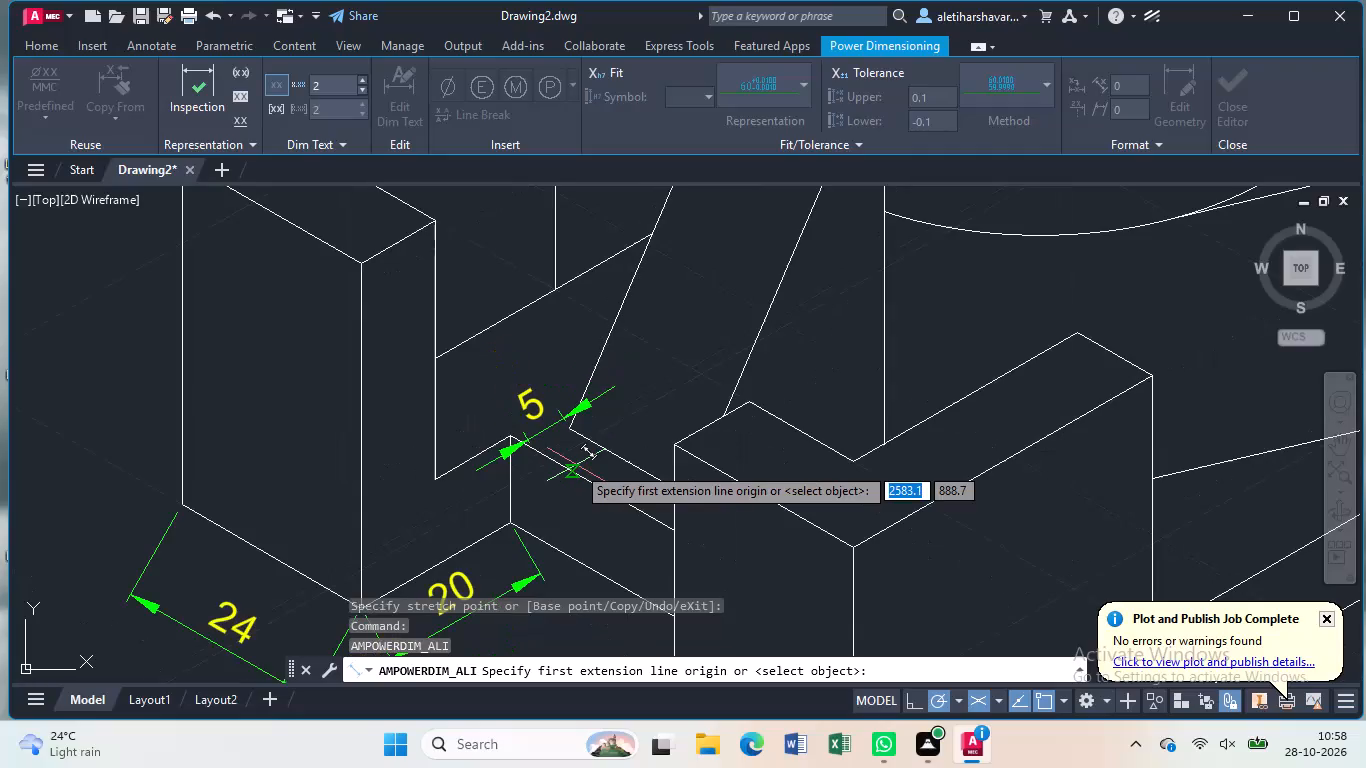
Add an aligned dimension across the sloping rib's width, between its two slanted edges and lying on the rib face.
{"action": "scroll", "coordinate": [576, 465], "scroll_direction": "down", "scroll_amount": 1}
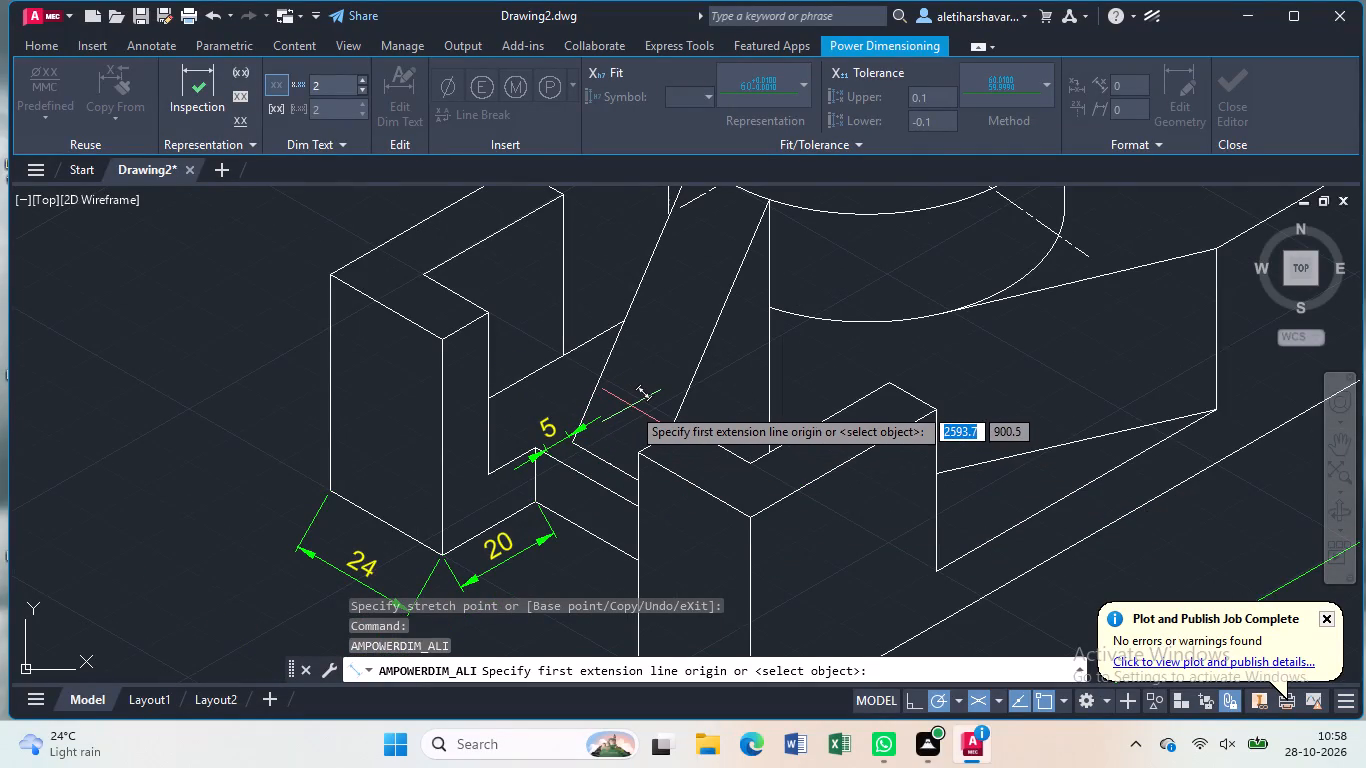
{"action": "middle_click_drag", "start_coordinate": [630, 403], "coordinate": [637, 533]}
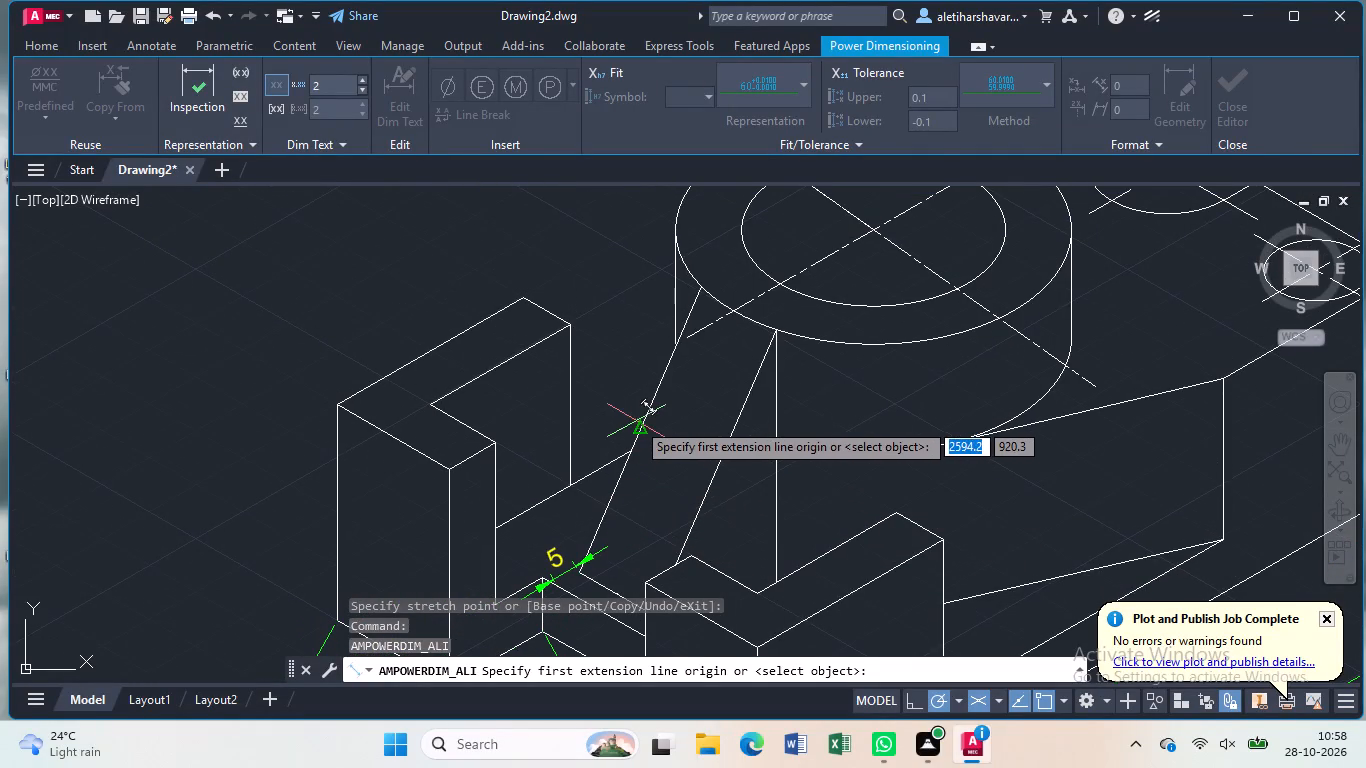
{"action": "left_click", "coordinate": [640, 425]}
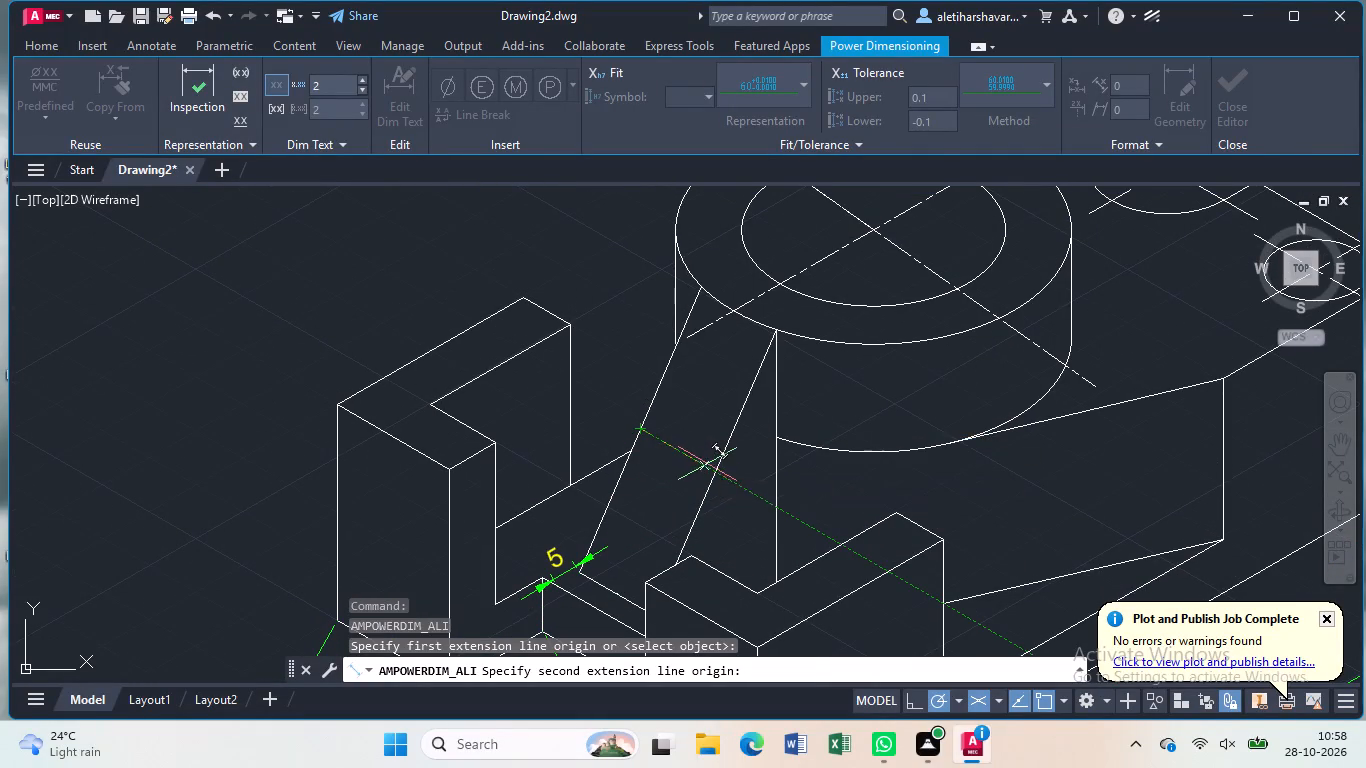
{"action": "left_click", "coordinate": [711, 471]}
{"action": "left_click", "coordinate": [712, 463]}
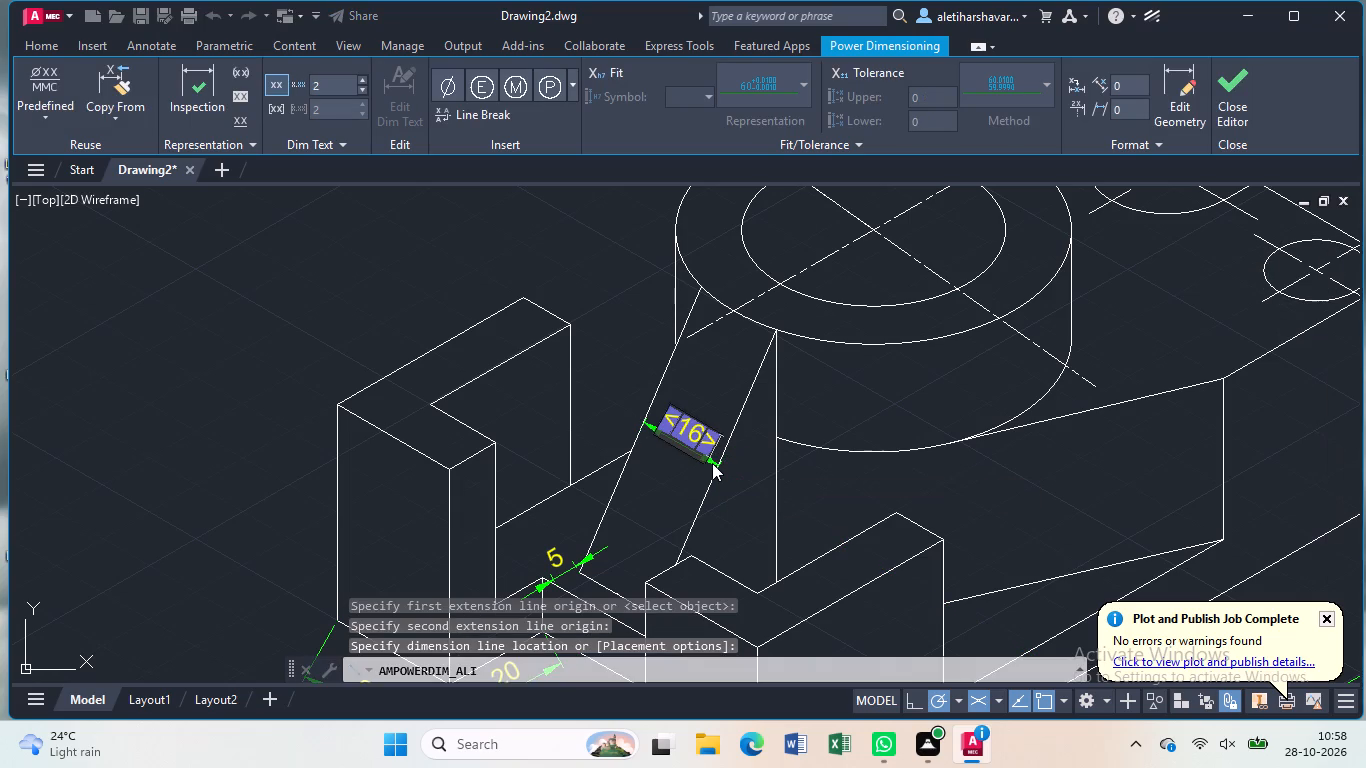
{"action": "key", "text": "Return"}
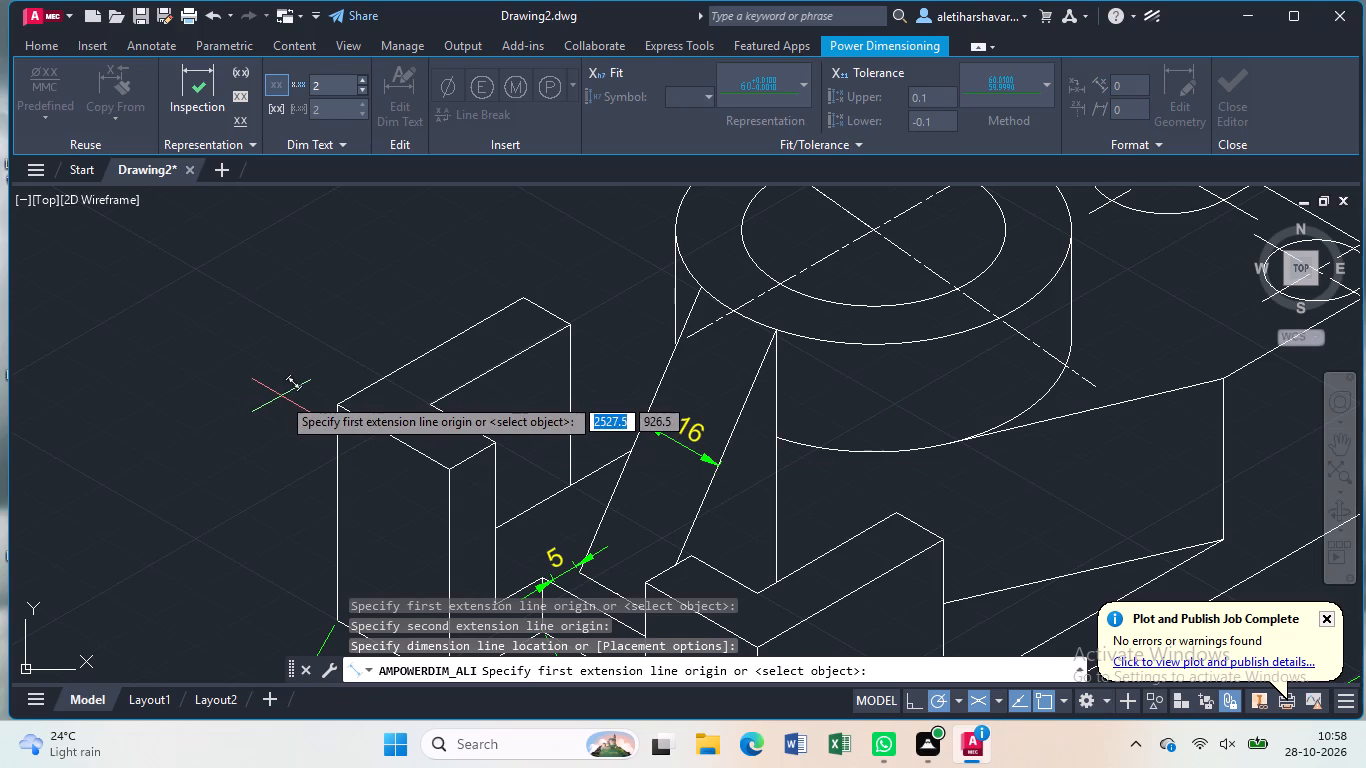
Add aligned dimensions to the L-shaped left corner block's long outer top edge and the parallel inner top edge.
{"action": "left_click", "coordinate": [334, 405]}
{"action": "left_click", "coordinate": [519, 295]}
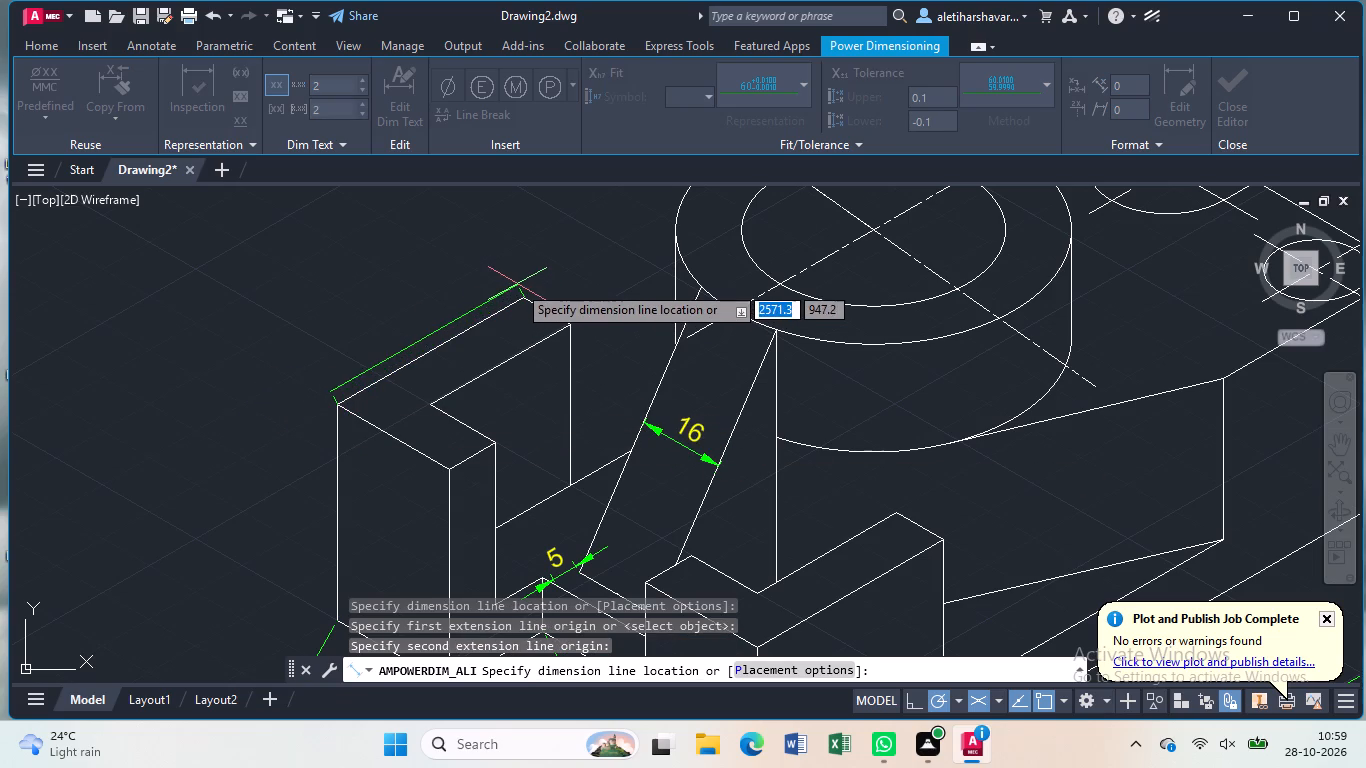
{"action": "left_click", "coordinate": [516, 279]}
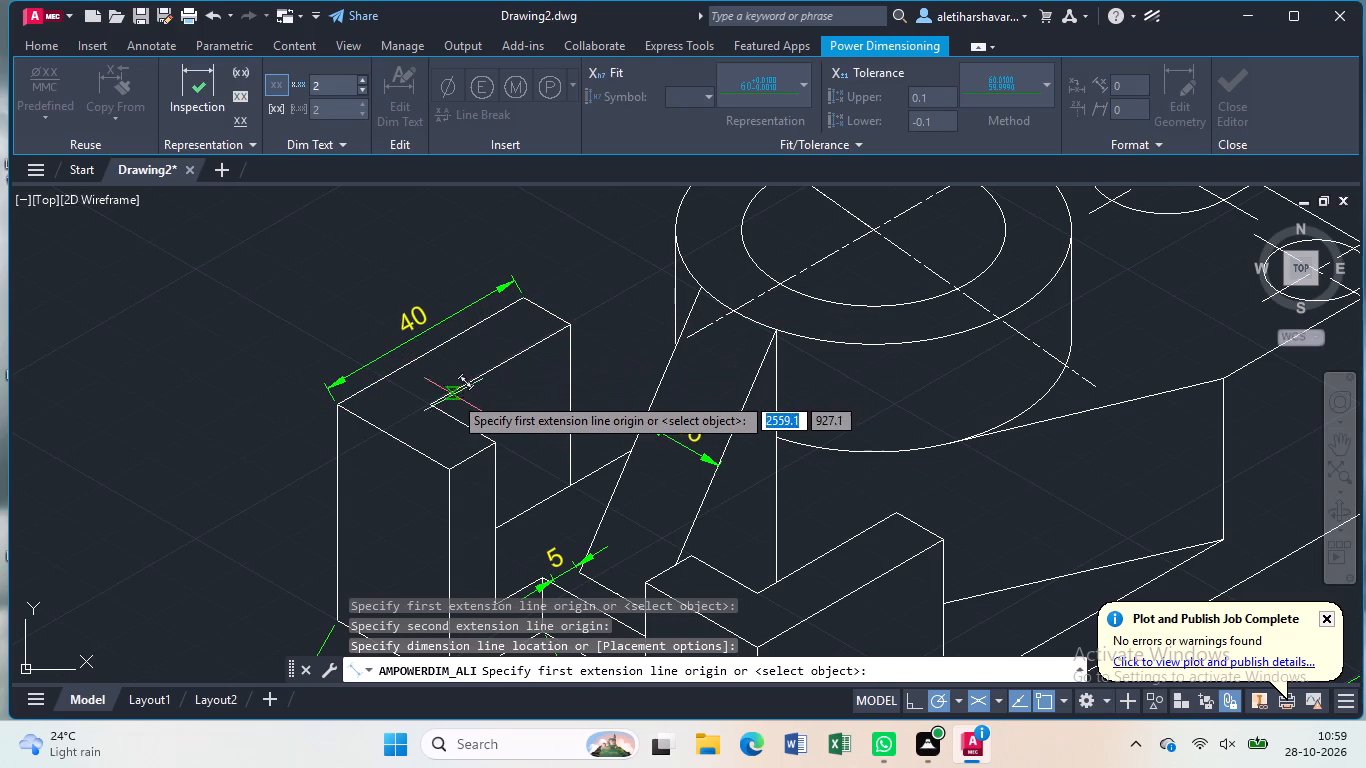
{"action": "left_click", "coordinate": [433, 402]}
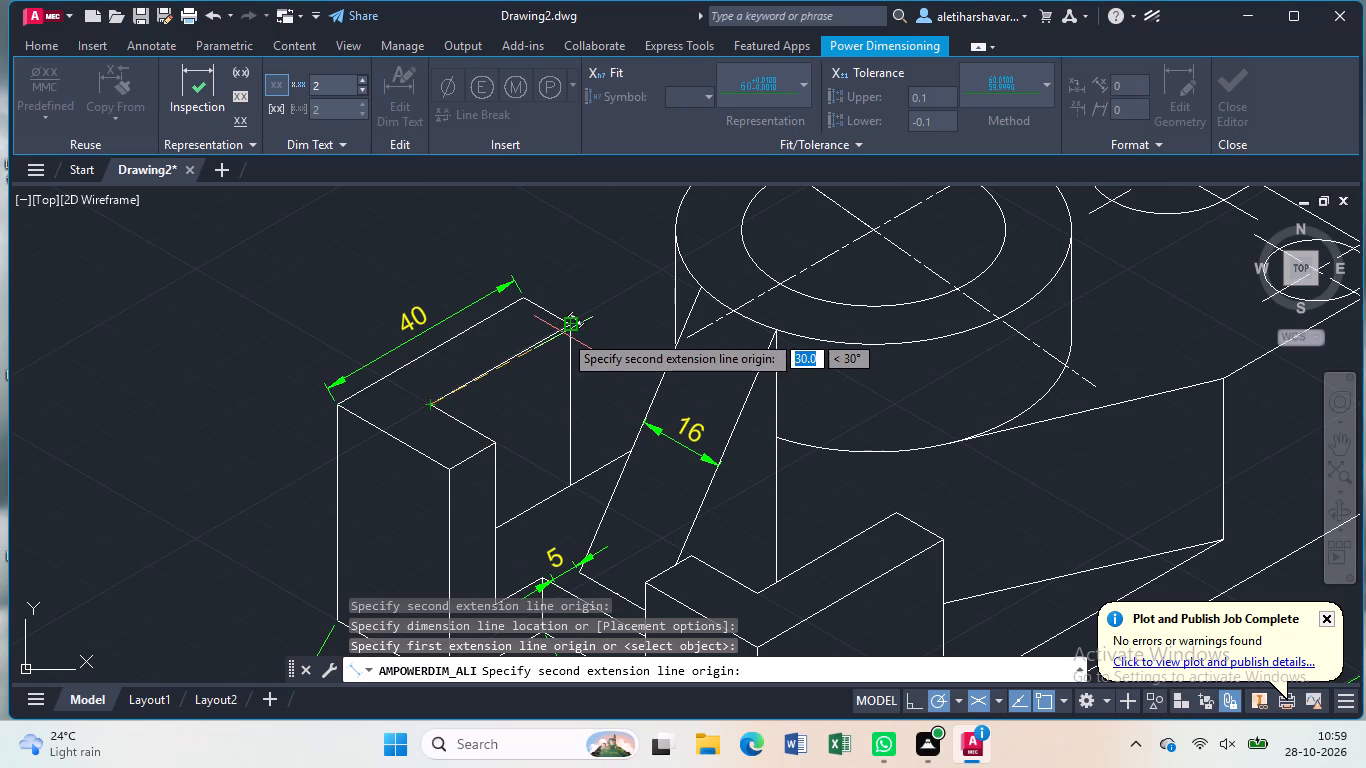
{"action": "left_click", "coordinate": [570, 324]}
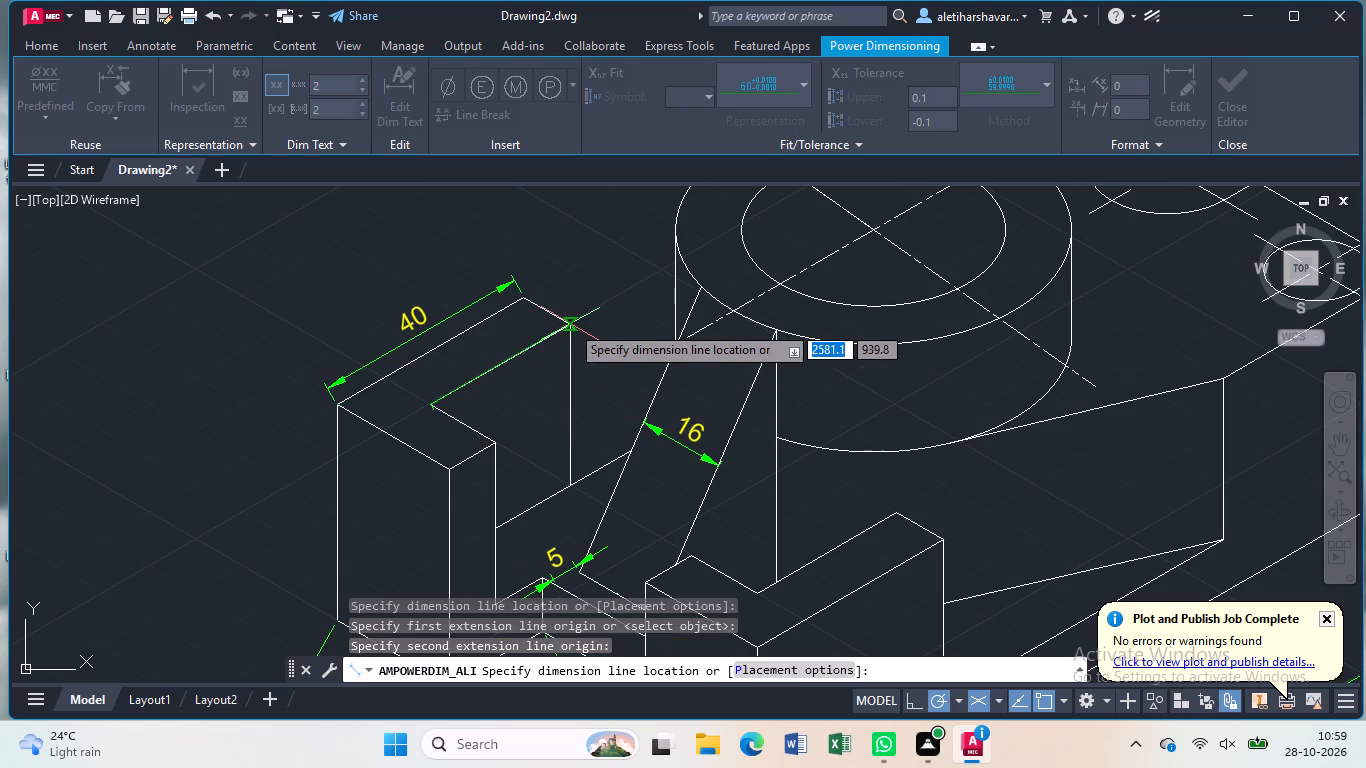
{"action": "left_click", "coordinate": [586, 350]}
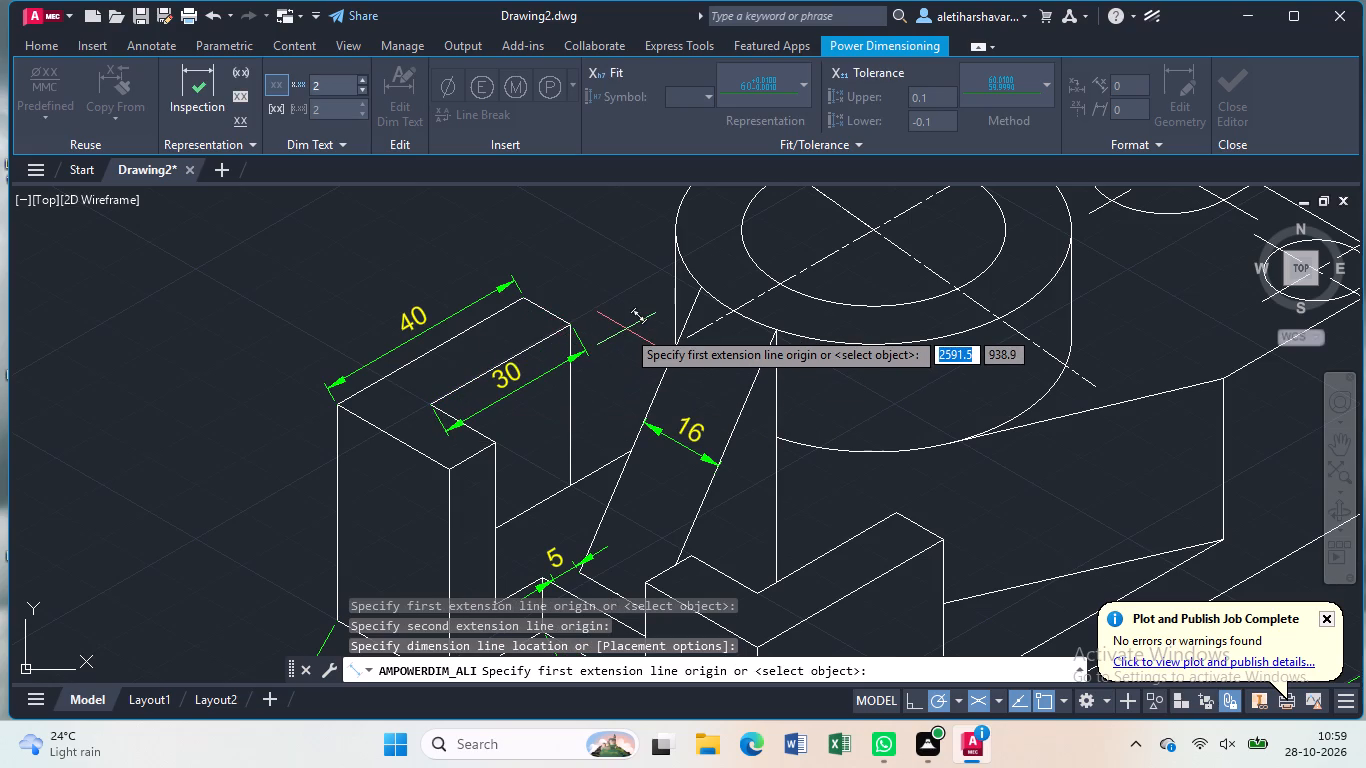
Add an aligned dimension along the left corner block's front top edge, placed just below it on the front face.
{"action": "left_click", "coordinate": [335, 410]}
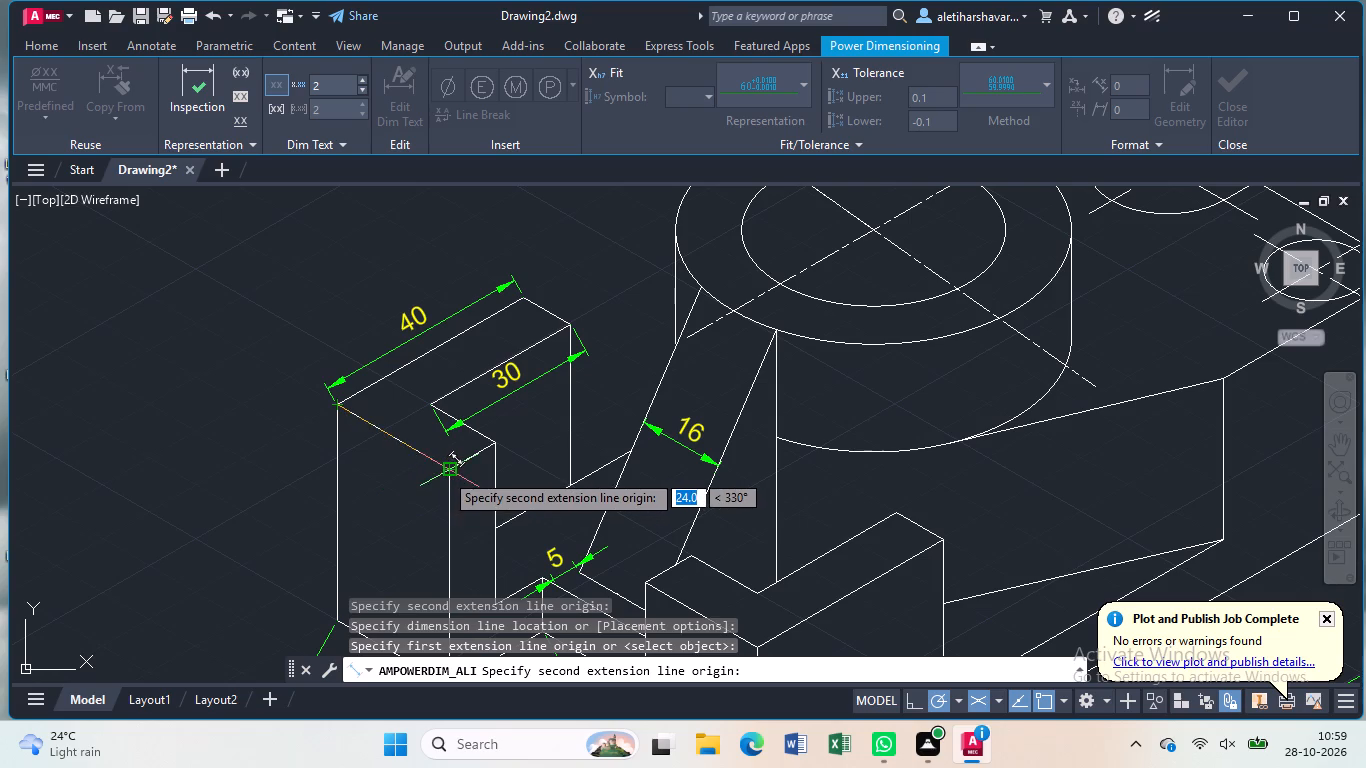
{"action": "left_click", "coordinate": [444, 472]}
{"action": "left_click", "coordinate": [440, 505]}
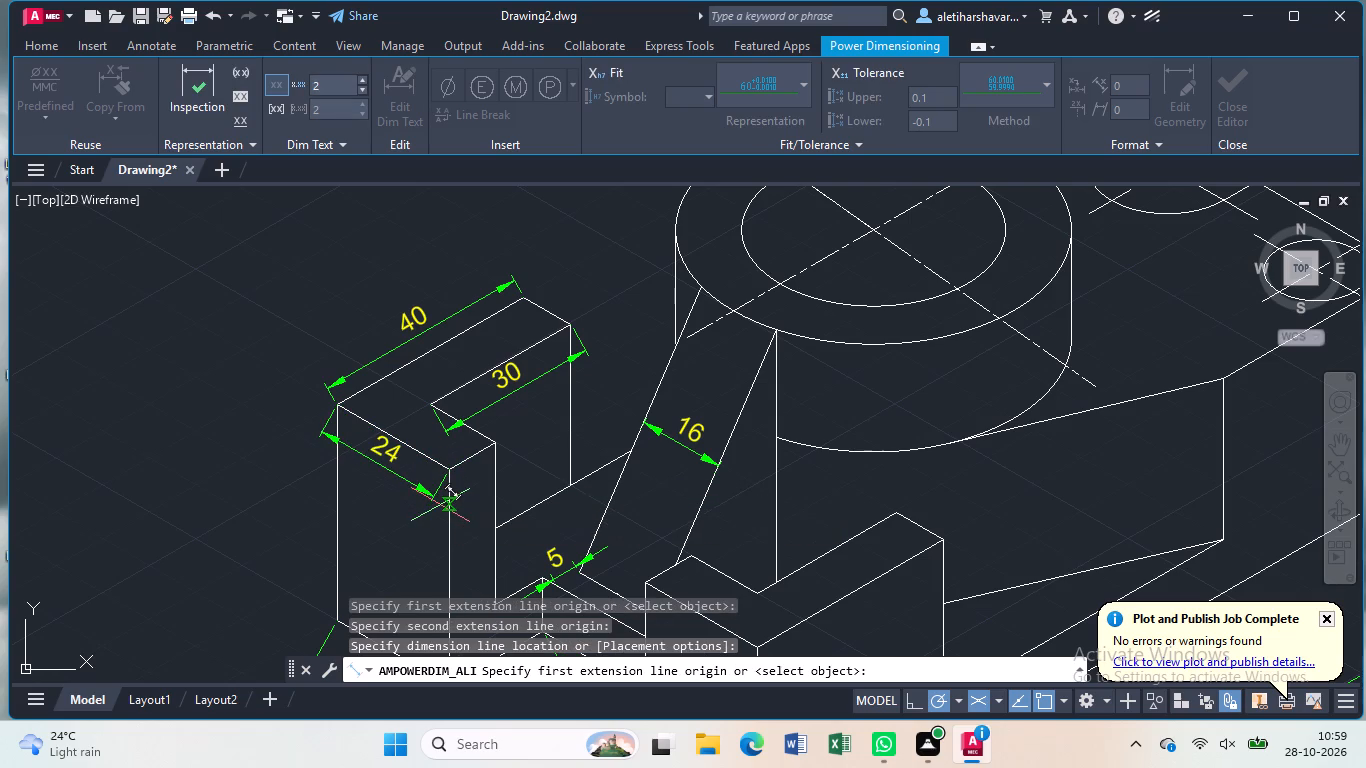
{"action": "key", "text": "Escape"}
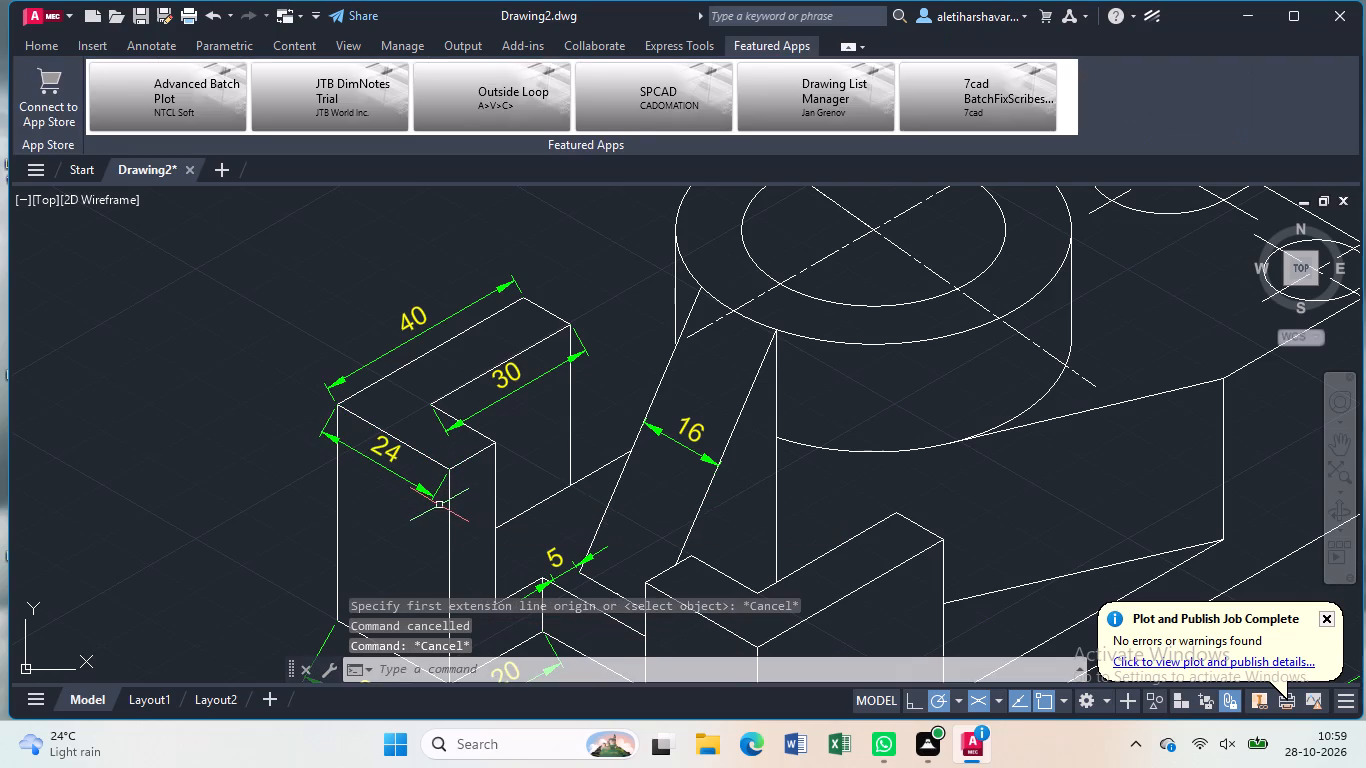
Add an aligned height dimension to the left vertical edge of the front corner block, placed close against the edge.
{"action": "scroll", "coordinate": [439, 505], "scroll_direction": "down", "scroll_amount": 1}
{"action": "middle_click_drag", "start_coordinate": [485, 573], "coordinate": [418, 437]}
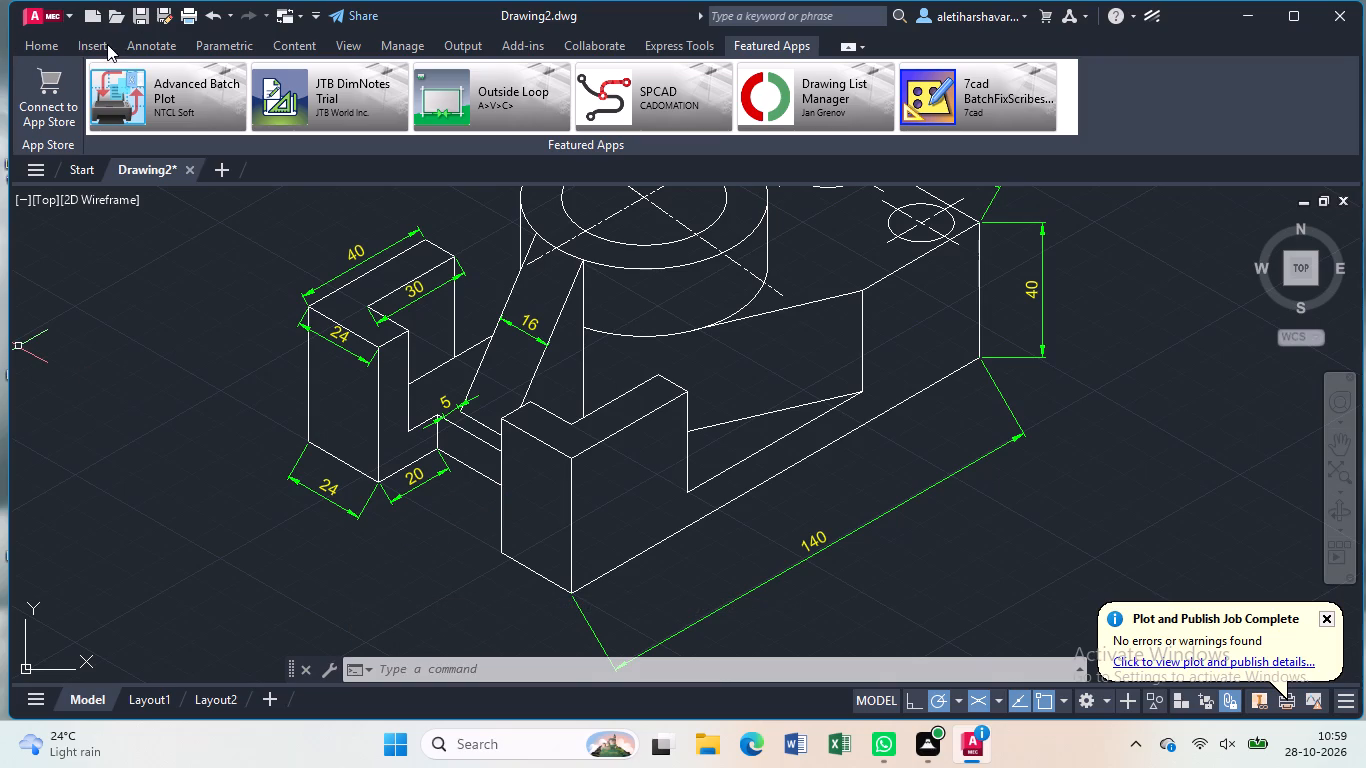
{"action": "left_click", "coordinate": [46, 45]}
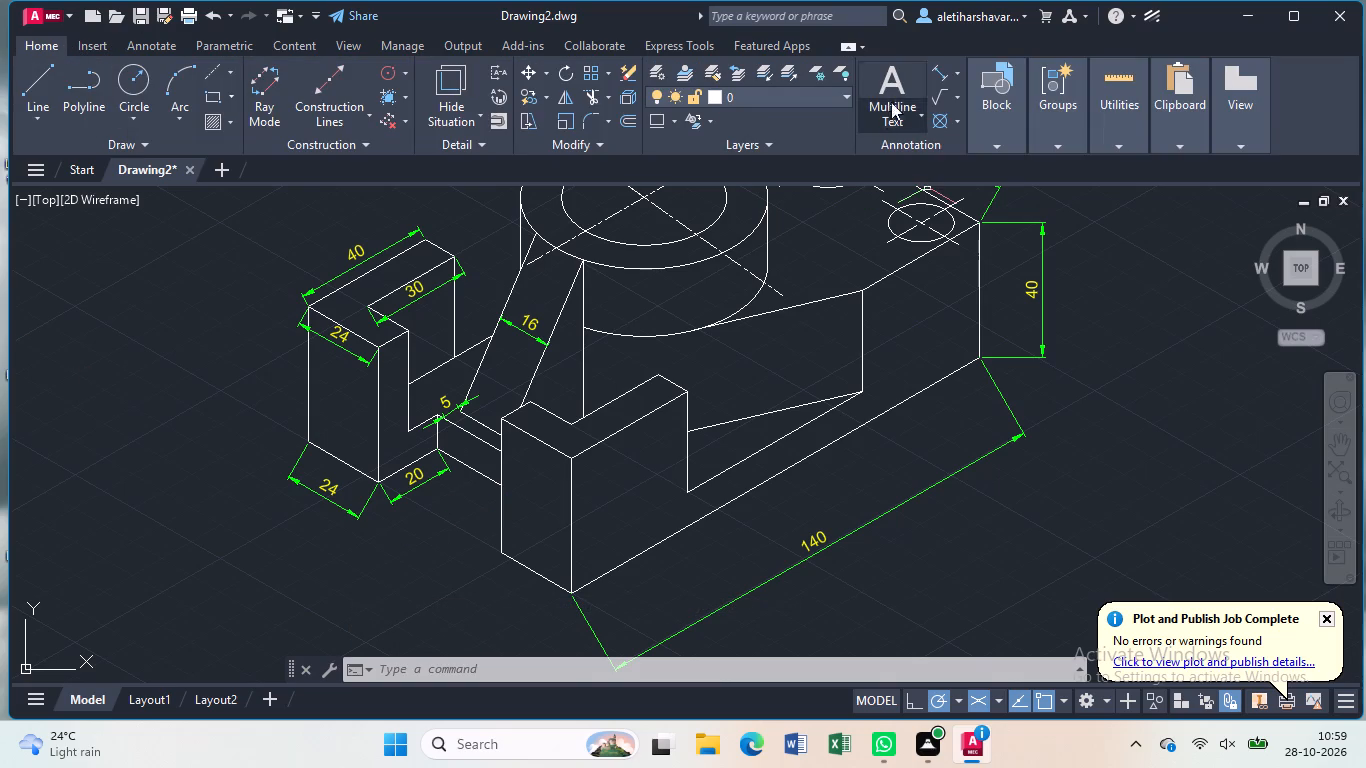
{"action": "left_click", "coordinate": [937, 65]}
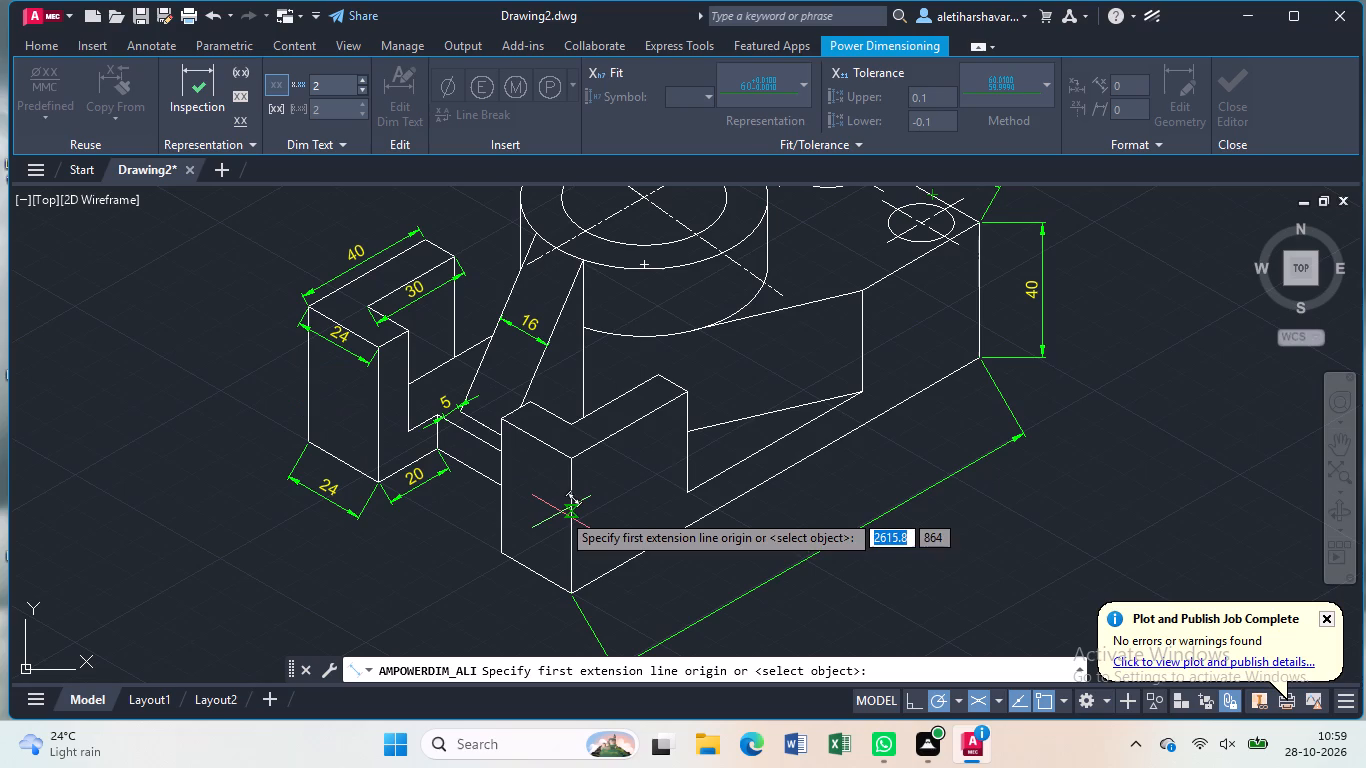
{"action": "left_click", "coordinate": [497, 418]}
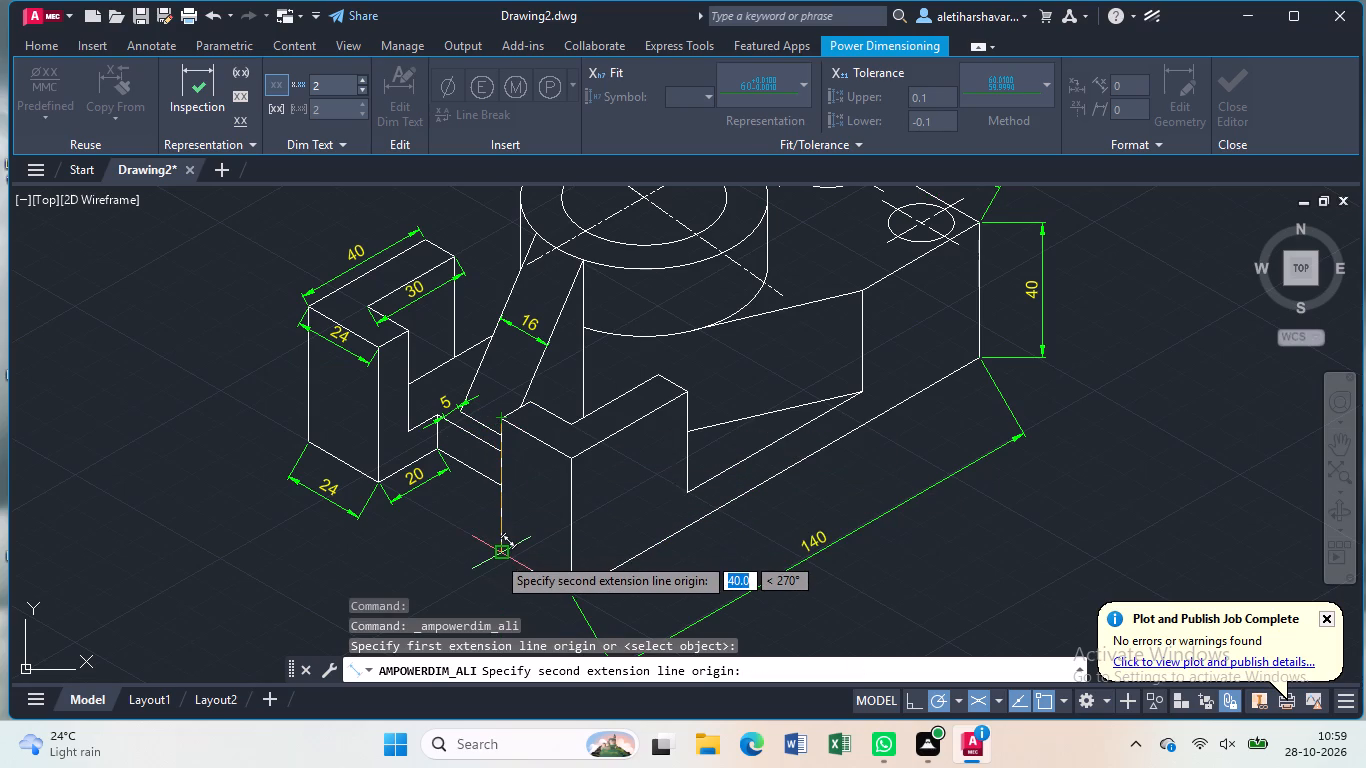
{"action": "left_click", "coordinate": [497, 555]}
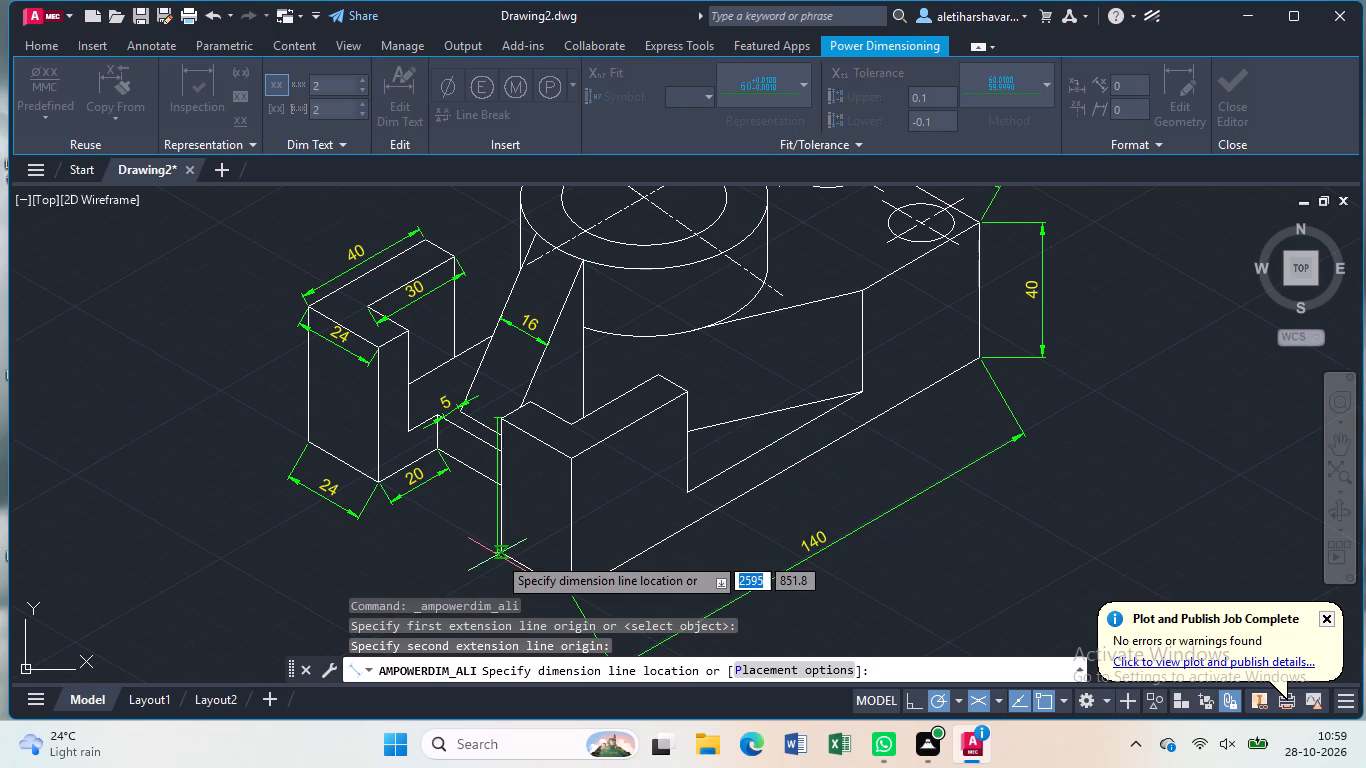
{"action": "left_click", "coordinate": [491, 556]}
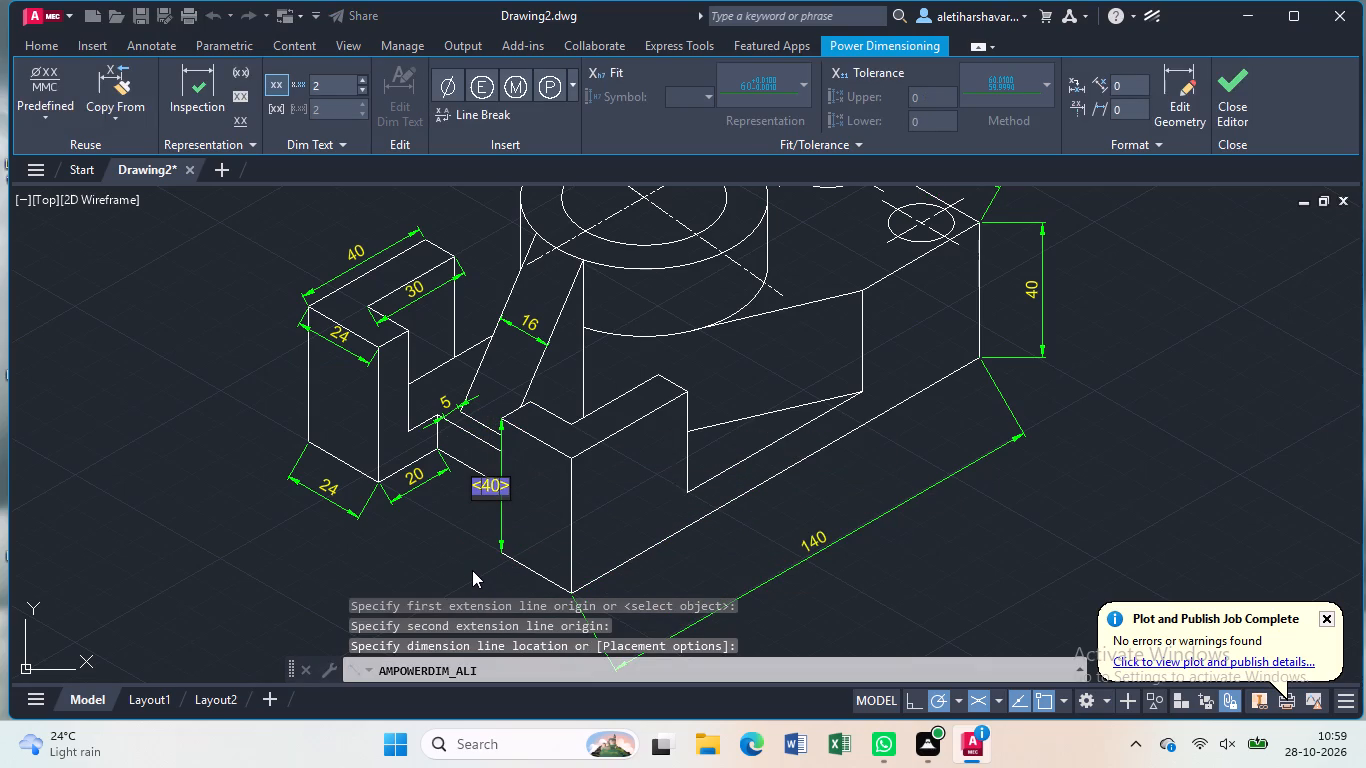
{"action": "key", "text": "Return"}
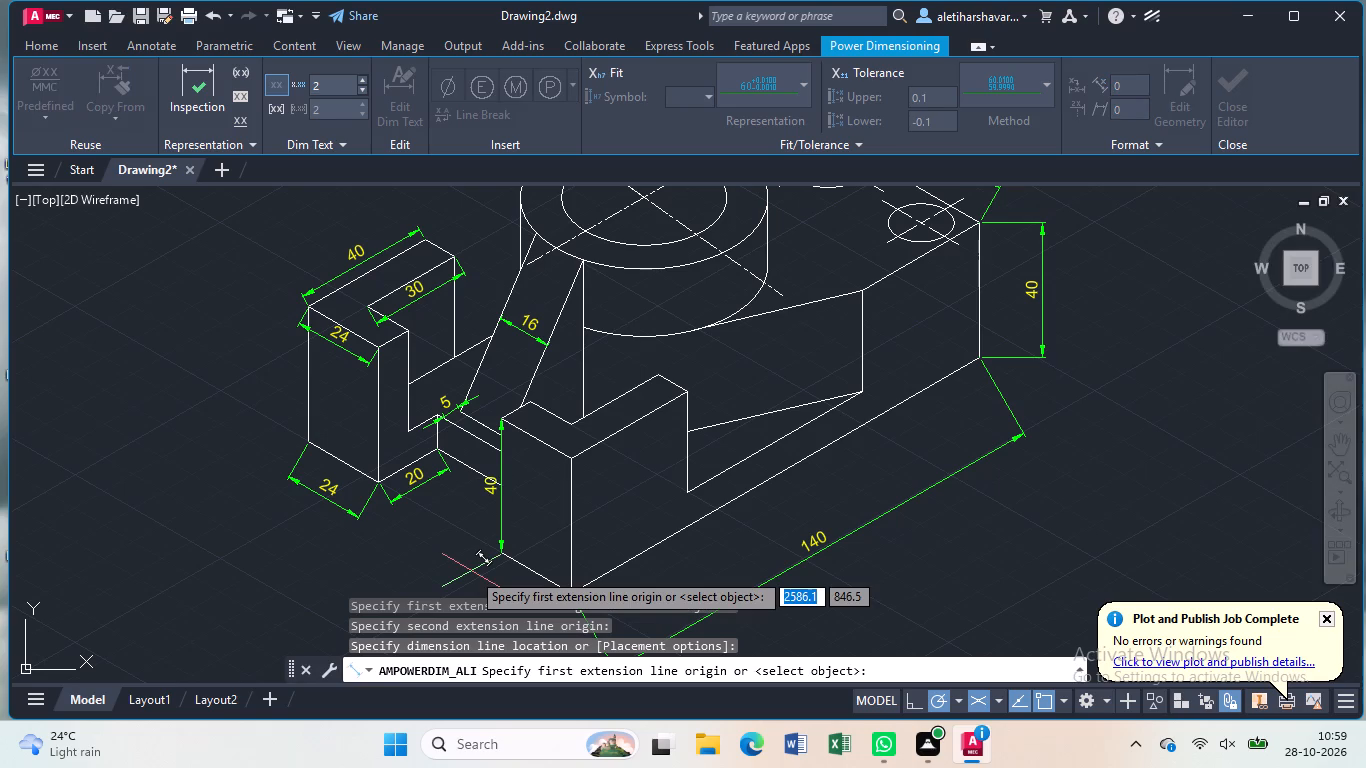
{"action": "key", "text": "Escape"}
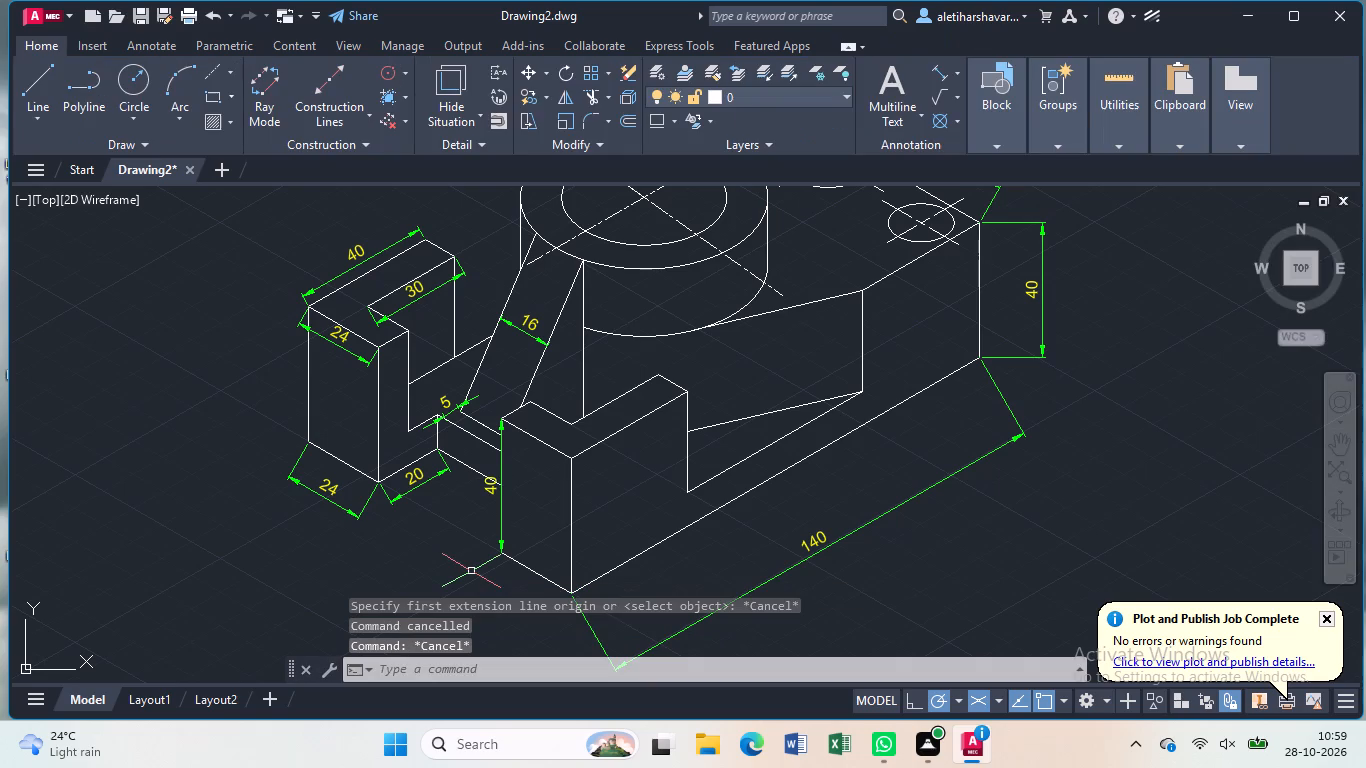
Move the front corner block's vertical 40 dimension outward to the left, clear of the block's edge.
{"action": "scroll", "coordinate": [471, 571], "scroll_direction": "up", "scroll_amount": 1}
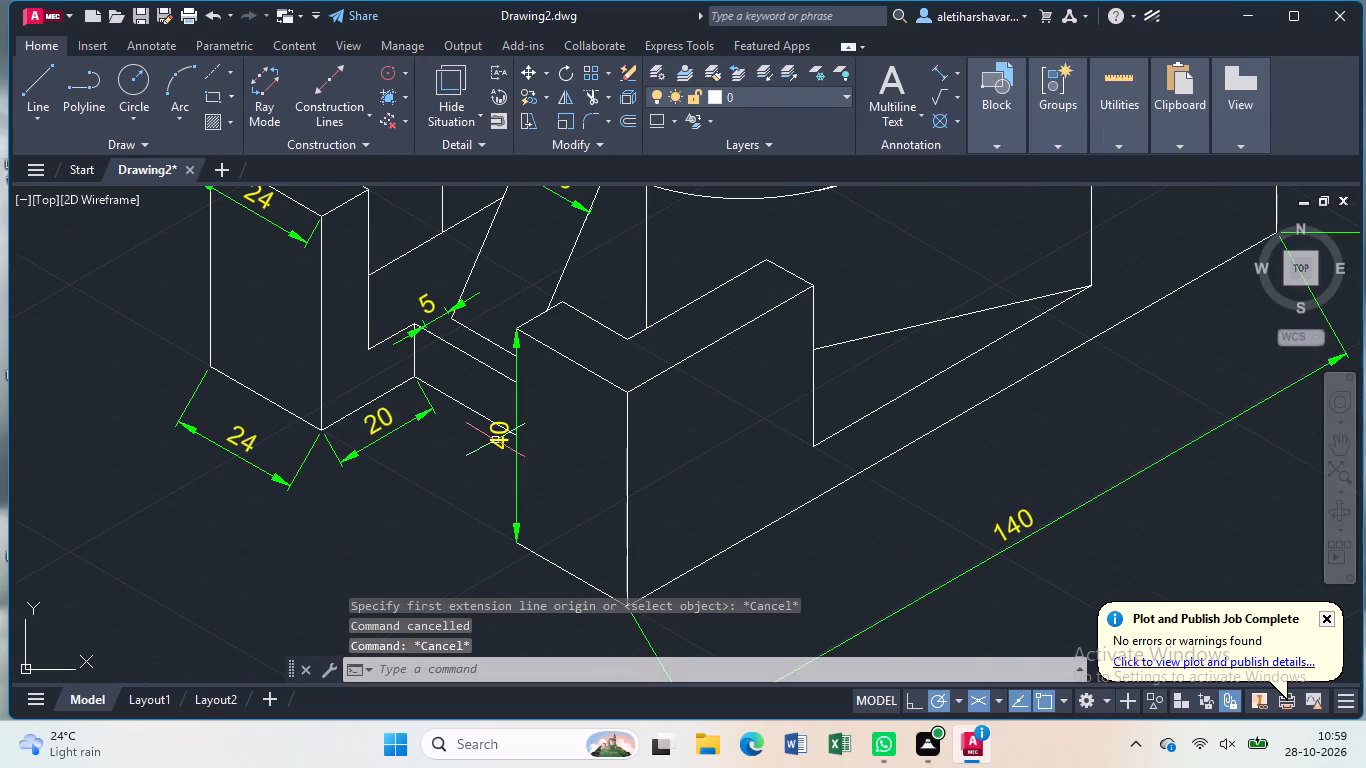
{"action": "left_click", "coordinate": [495, 440]}
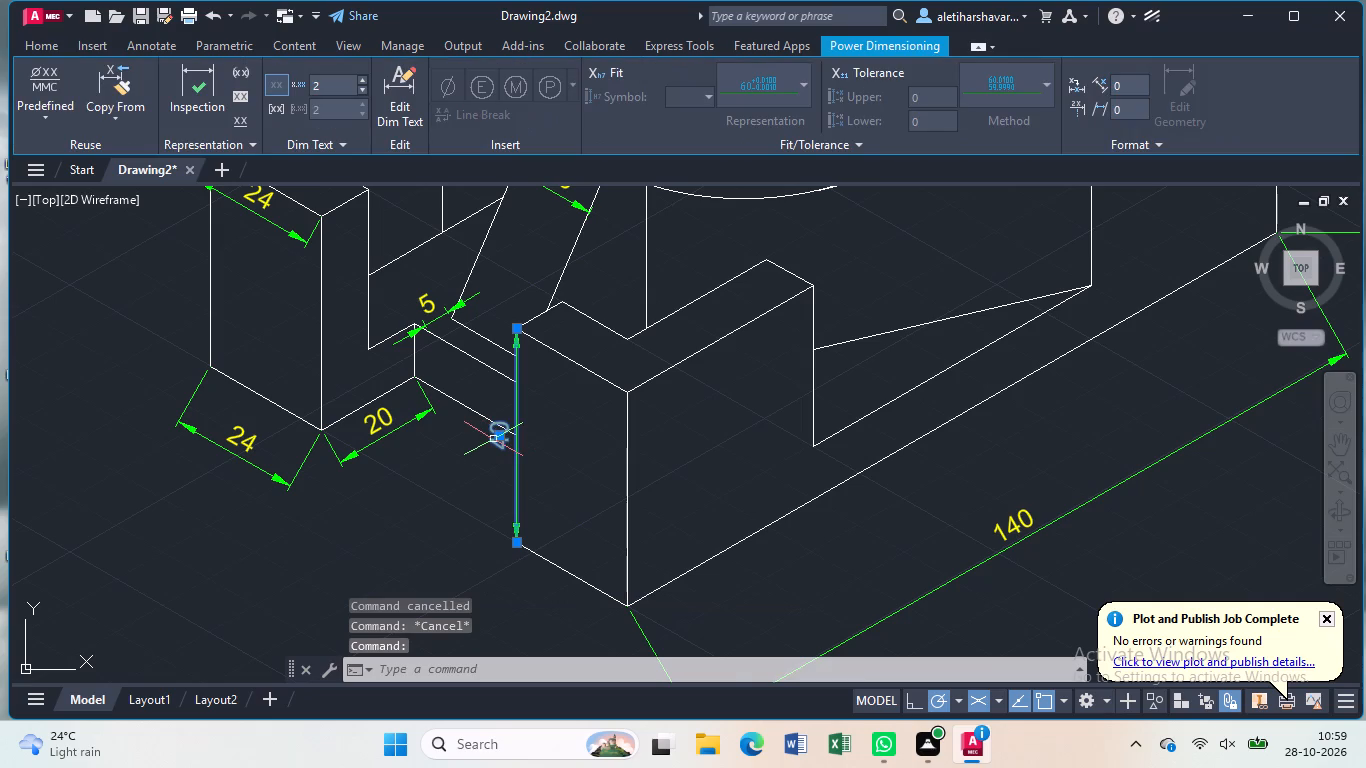
{"action": "left_click", "coordinate": [494, 439]}
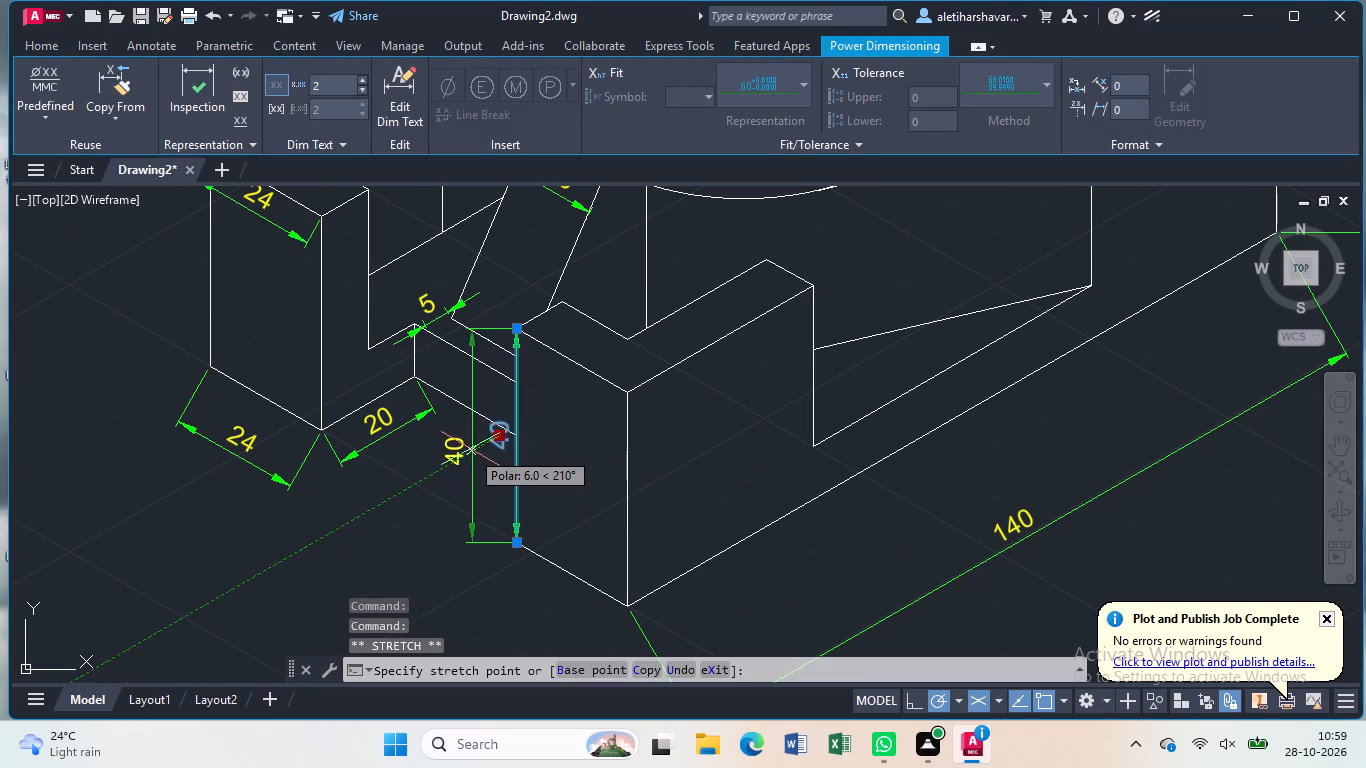
{"action": "left_click", "coordinate": [484, 442]}
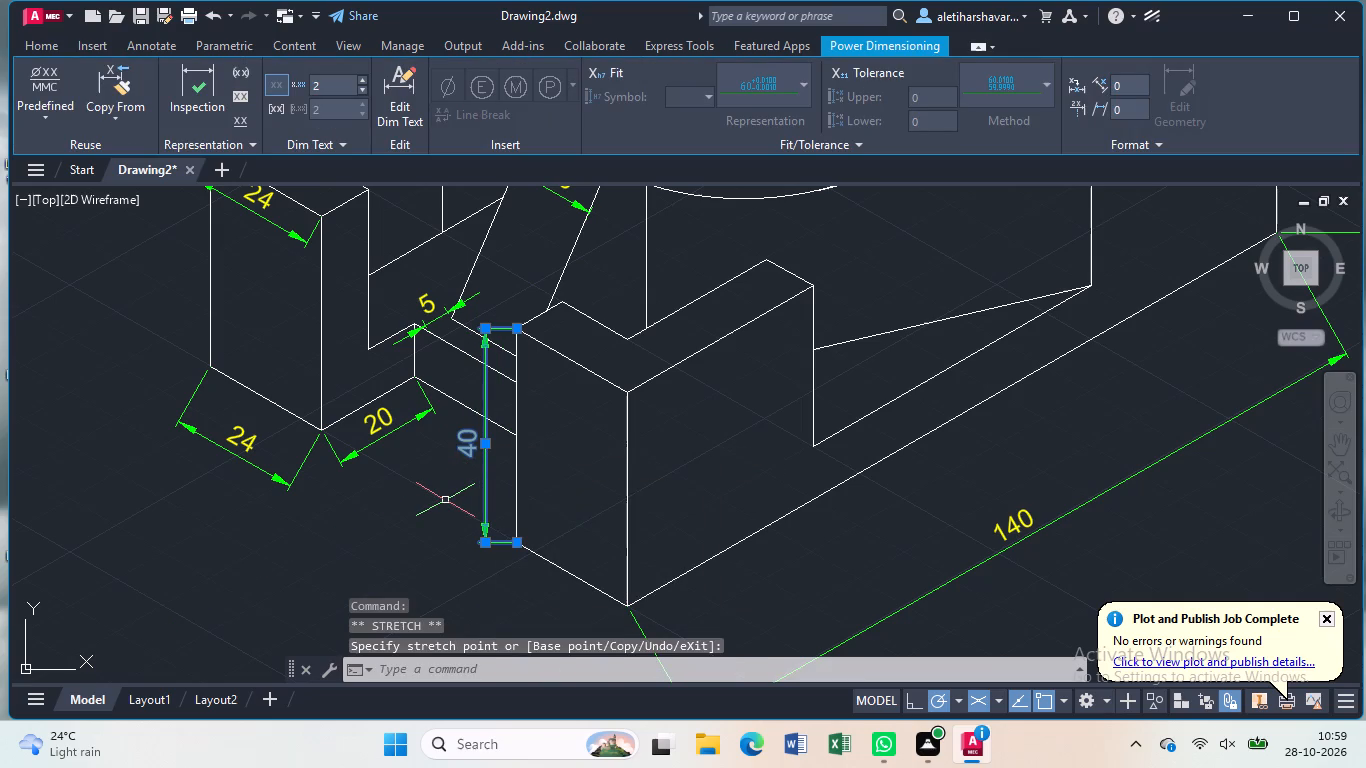
{"action": "key", "text": "Escape"}
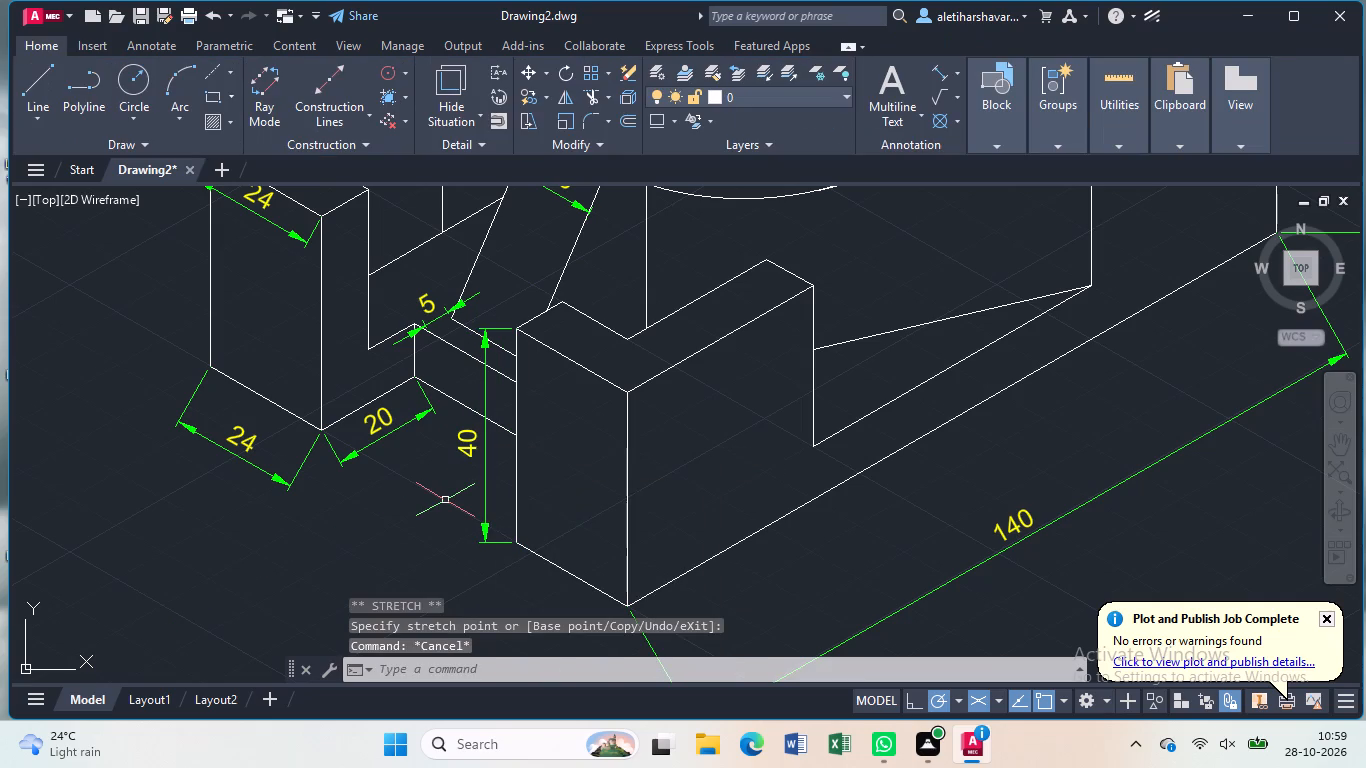
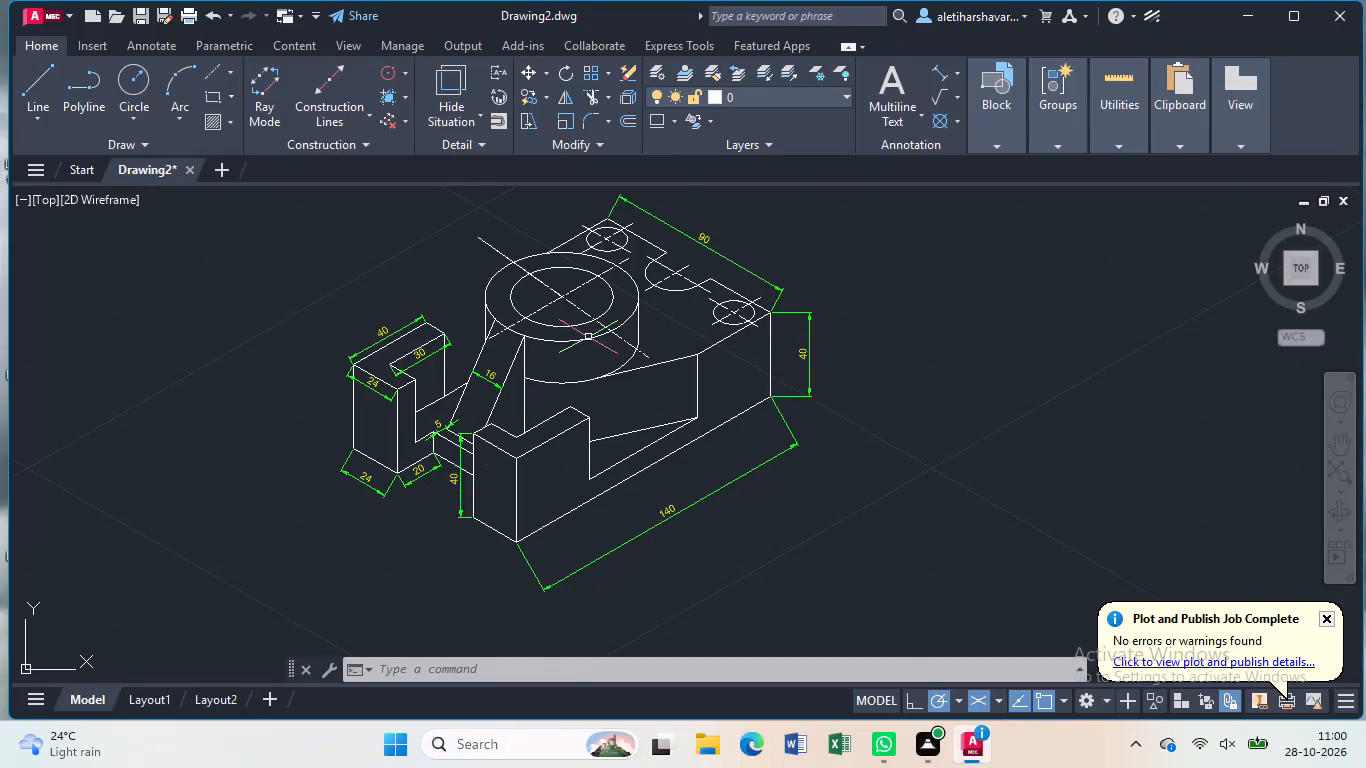
Add an aligned vertical dimension for the boss height, from its top rim to its lower curve, with the text overridden as 20.
{"action": "middle_click_drag", "start_coordinate": [632, 388], "coordinate": [629, 531]}
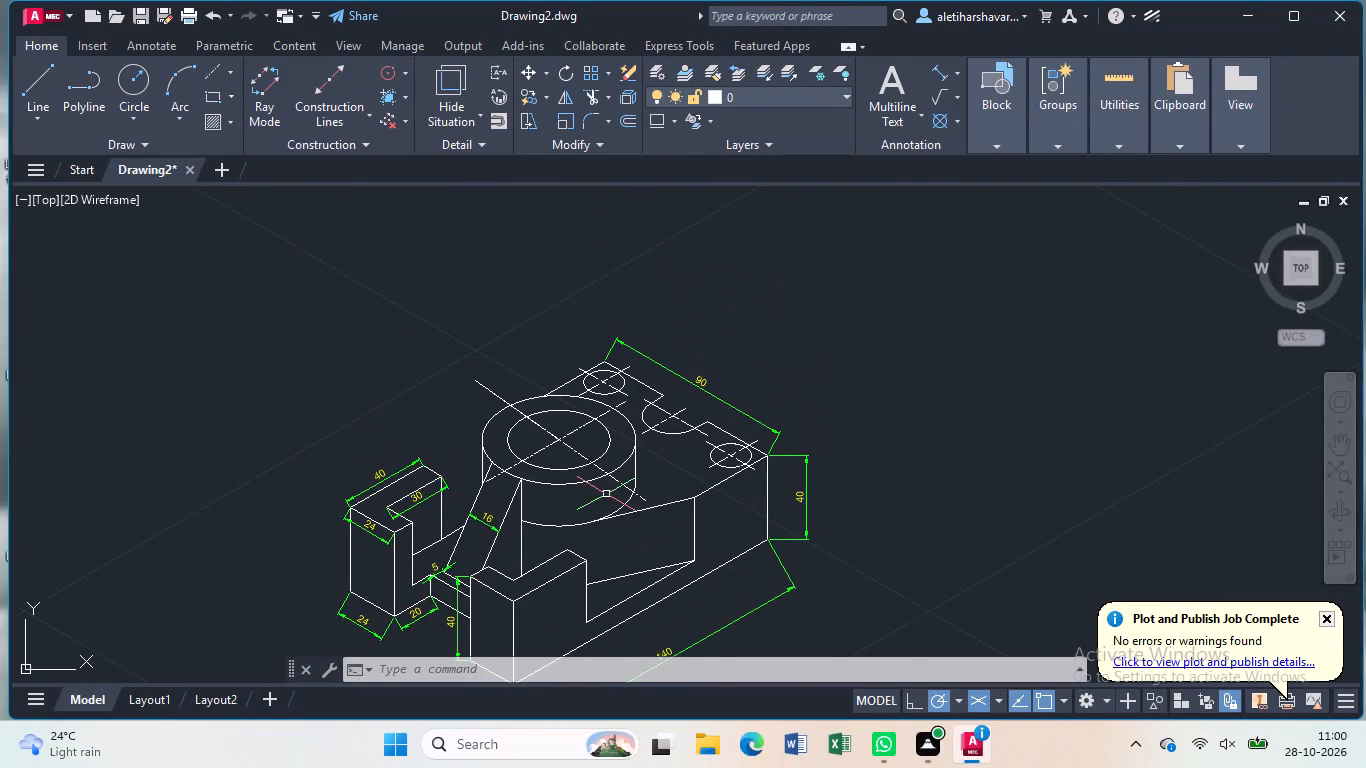
{"action": "scroll", "coordinate": [606, 494], "scroll_direction": "up", "scroll_amount": 2}
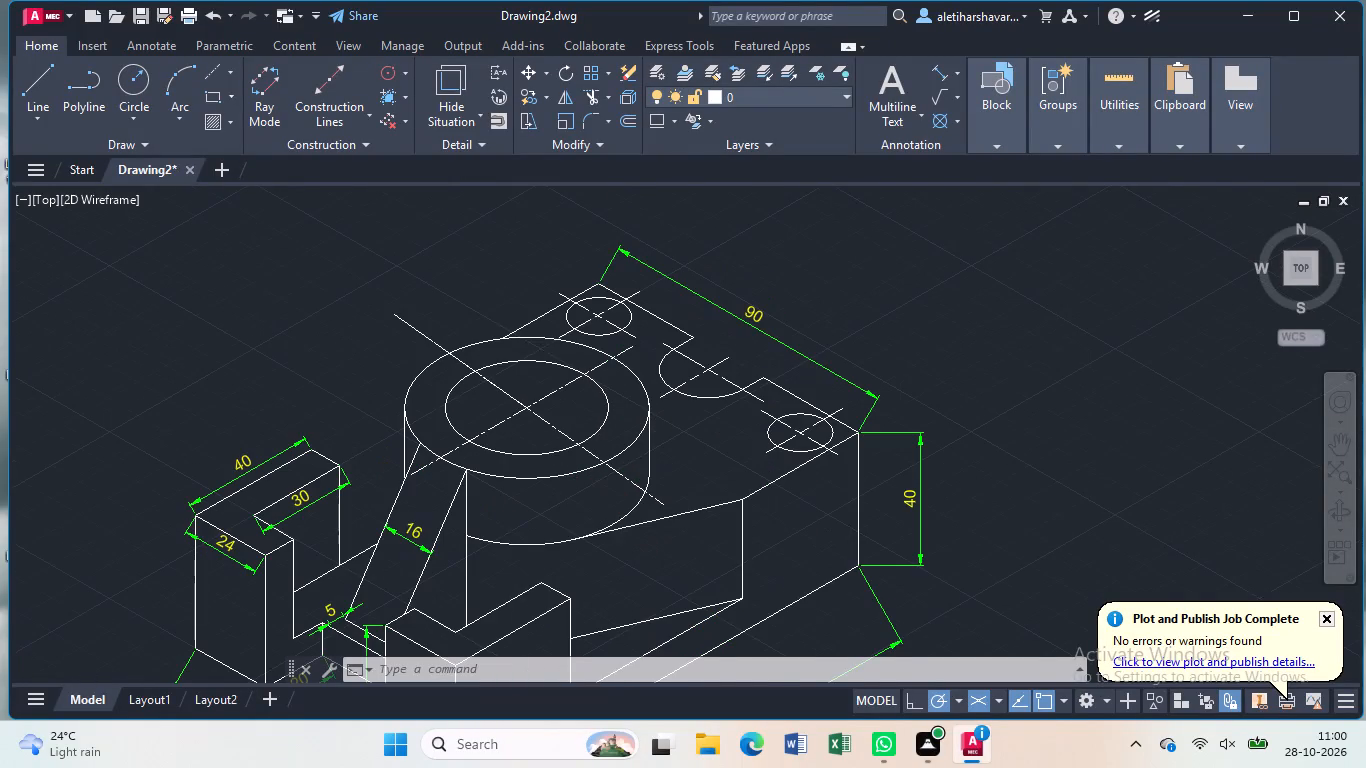
{"action": "left_click", "coordinate": [942, 69]}
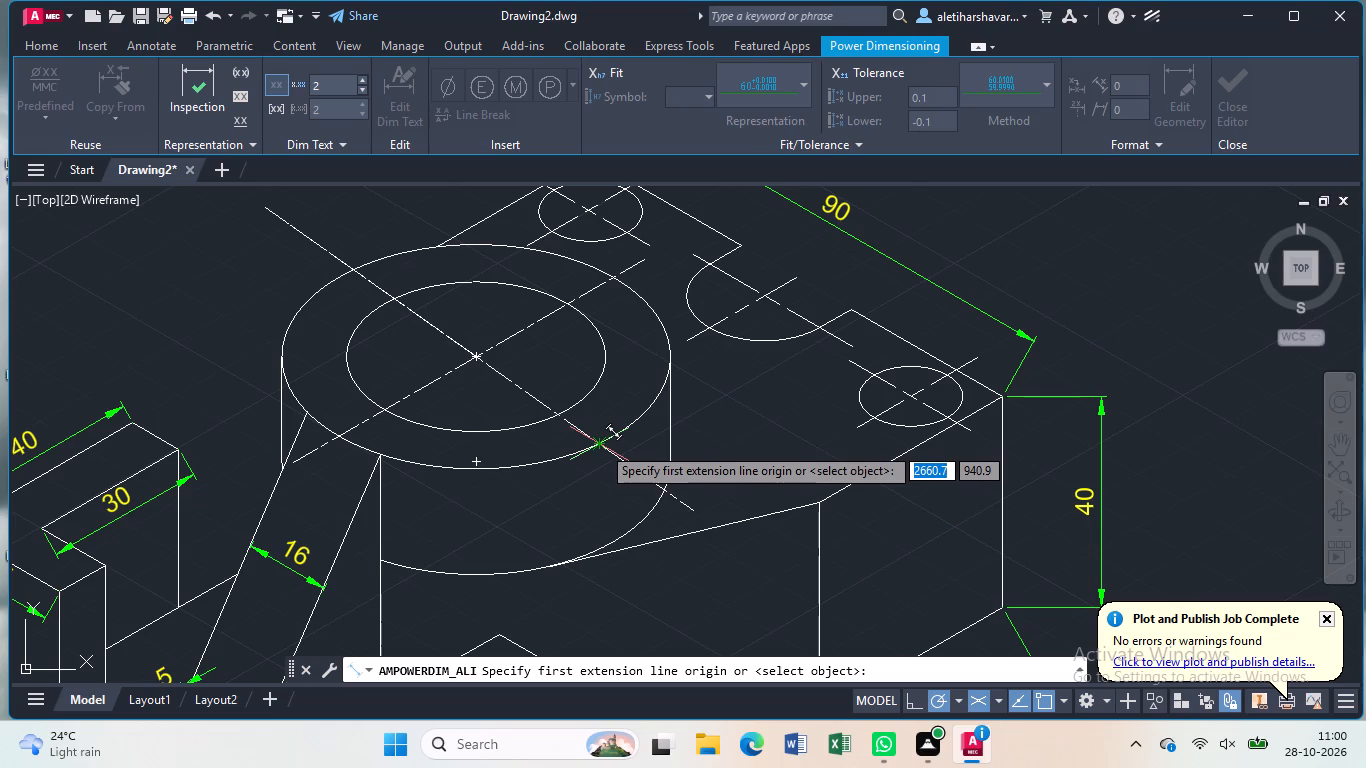
{"action": "left_click_drag", "start_coordinate": [601, 445], "coordinate": [598, 480]}
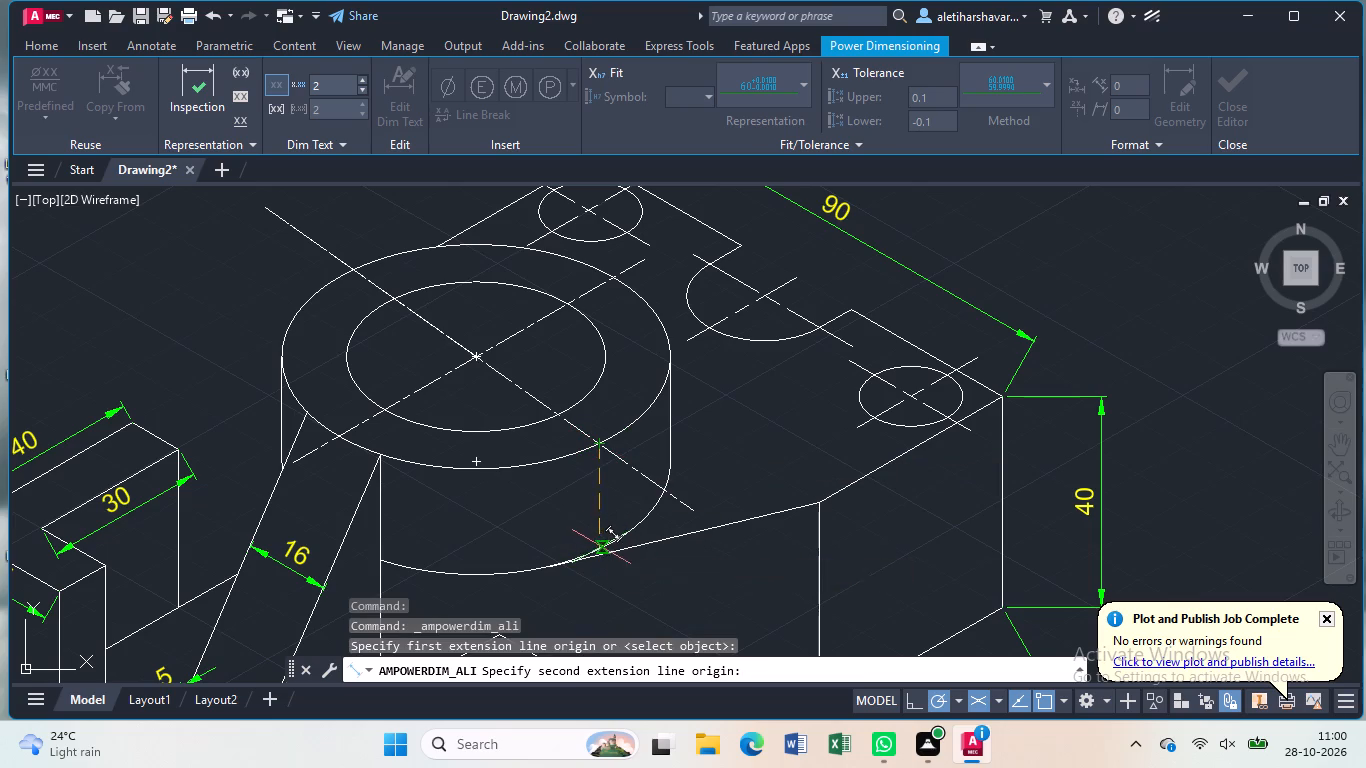
{"action": "left_click", "coordinate": [602, 546]}
{"action": "left_click", "coordinate": [620, 529]}
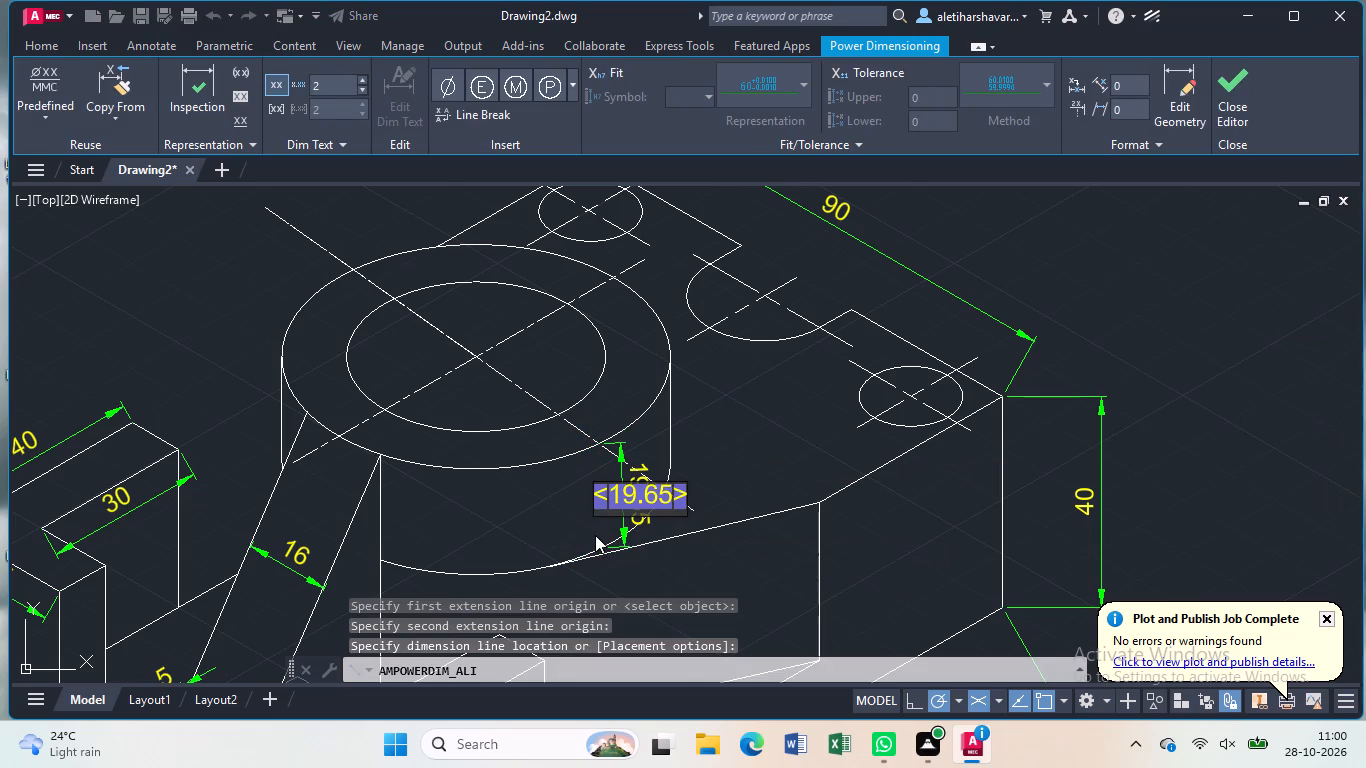
{"action": "key", "text": "BackSpace"}
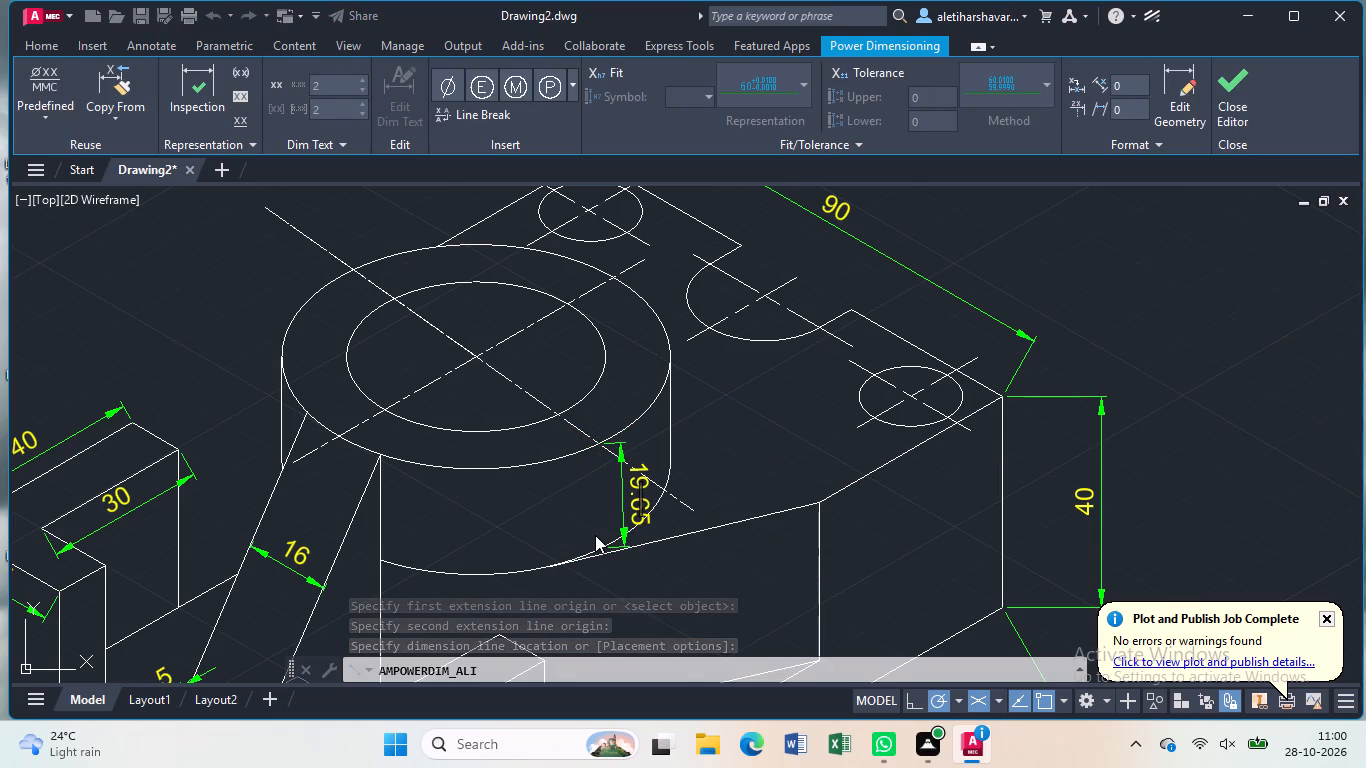
{"action": "type", "text": "20"}
{"action": "key", "text": "Return"}
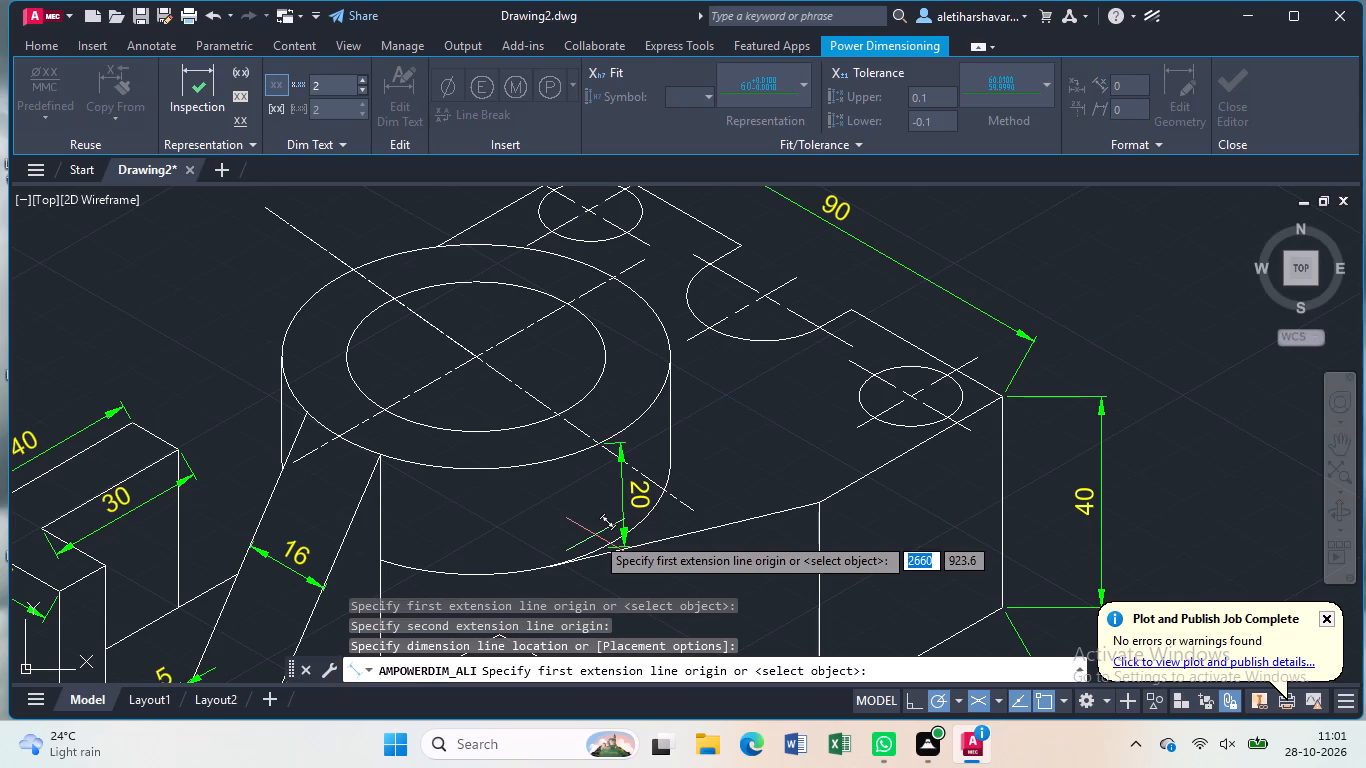
{"action": "middle_click_drag", "start_coordinate": [767, 313], "coordinate": [767, 384]}
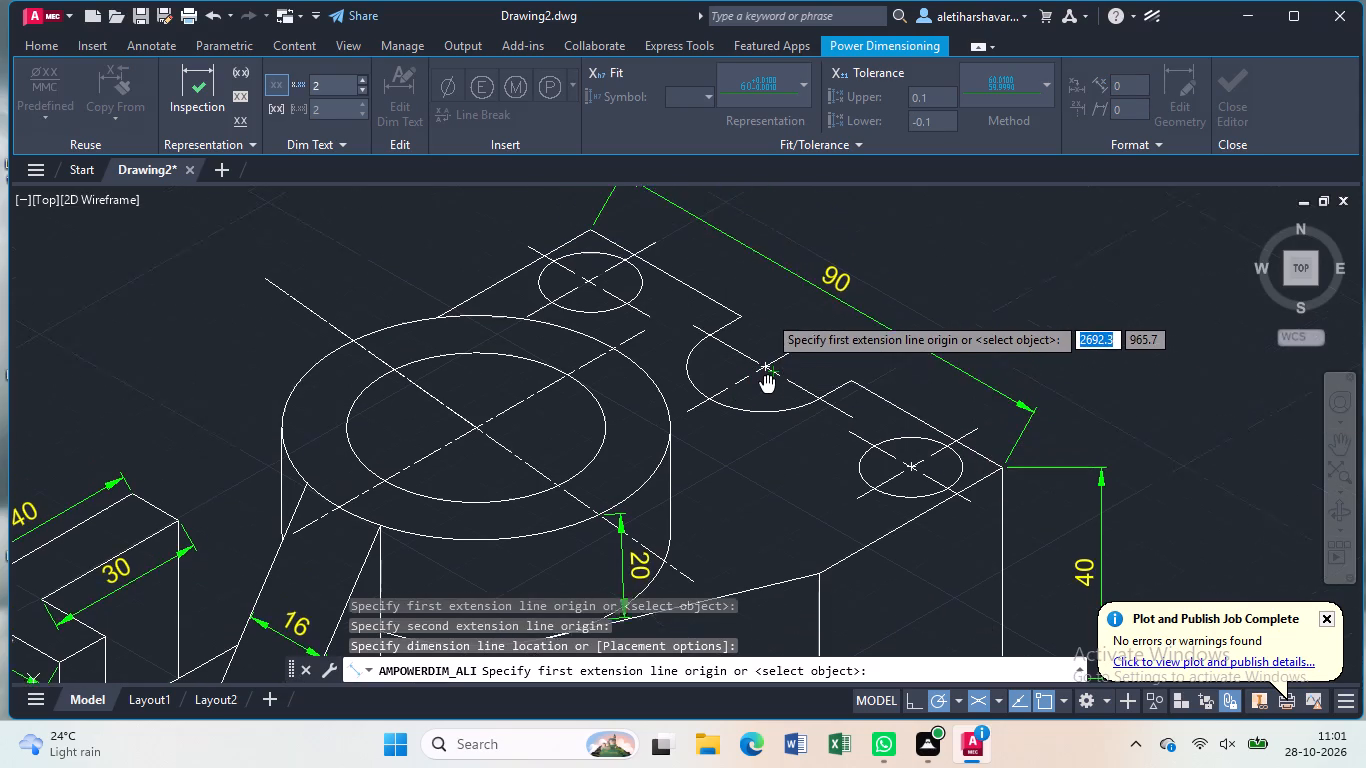
{"action": "middle_click_drag", "start_coordinate": [767, 384], "coordinate": [756, 469]}
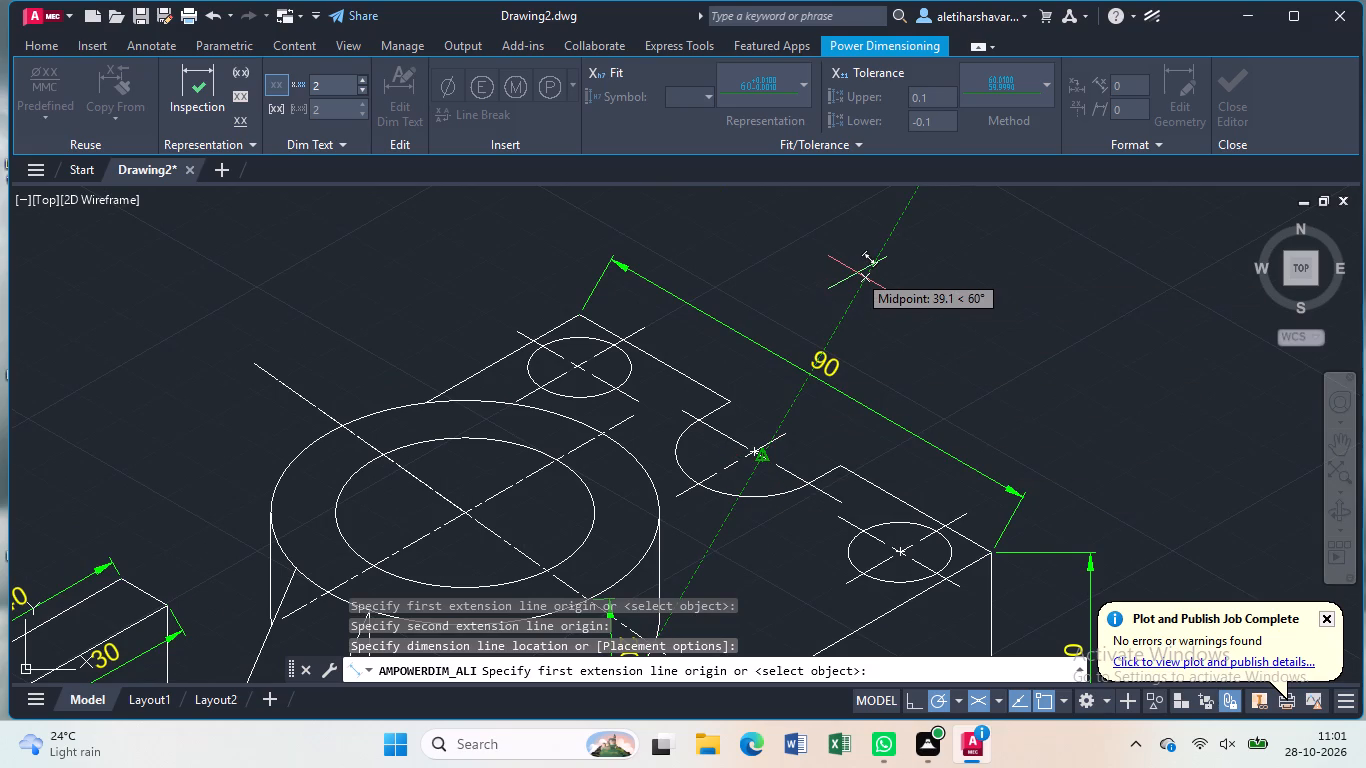
{"action": "key", "text": "Escape"}
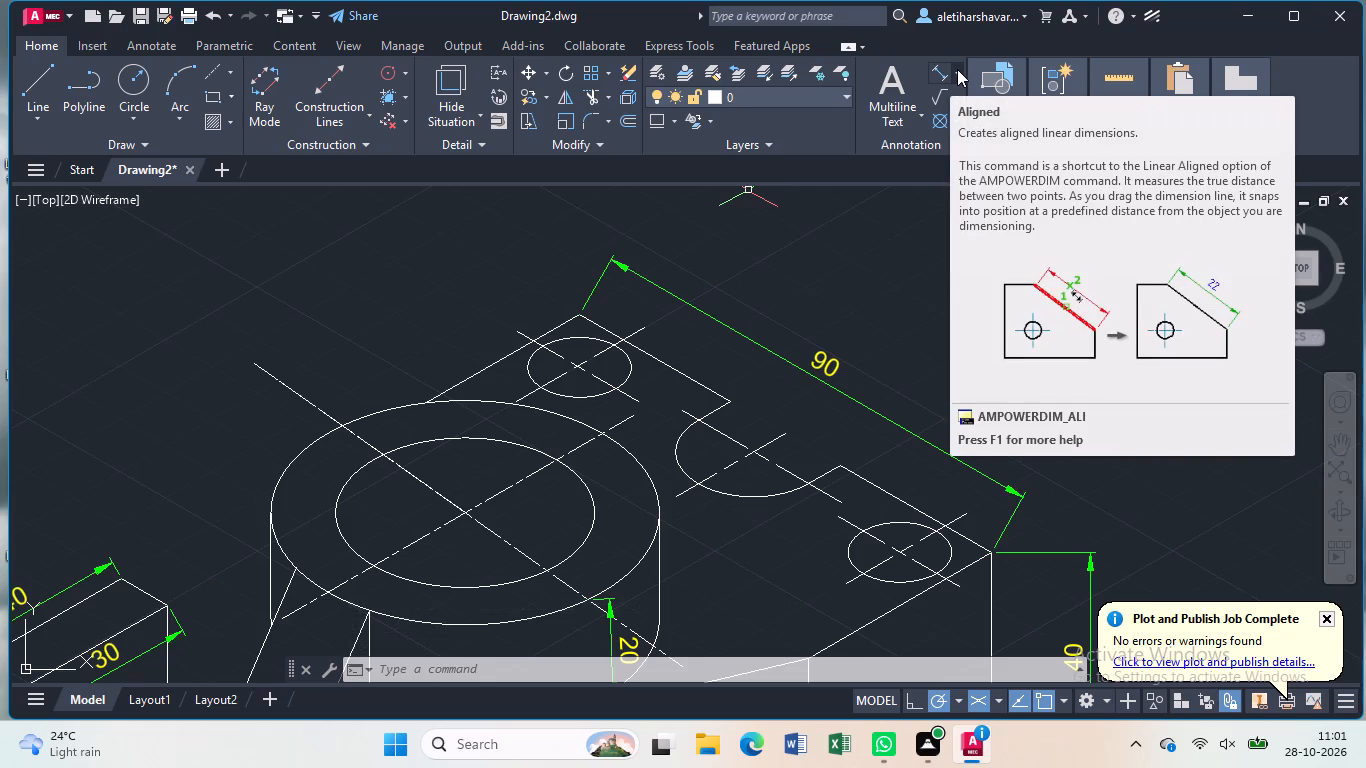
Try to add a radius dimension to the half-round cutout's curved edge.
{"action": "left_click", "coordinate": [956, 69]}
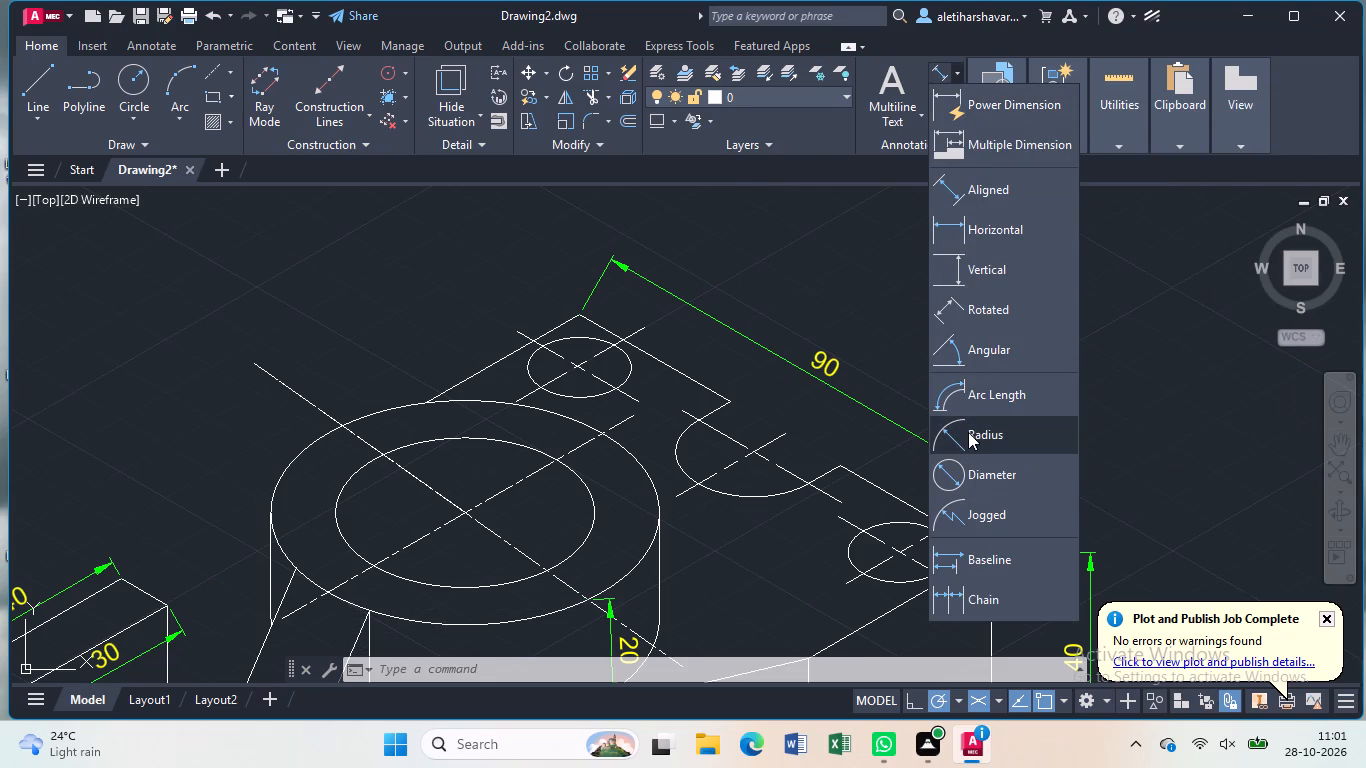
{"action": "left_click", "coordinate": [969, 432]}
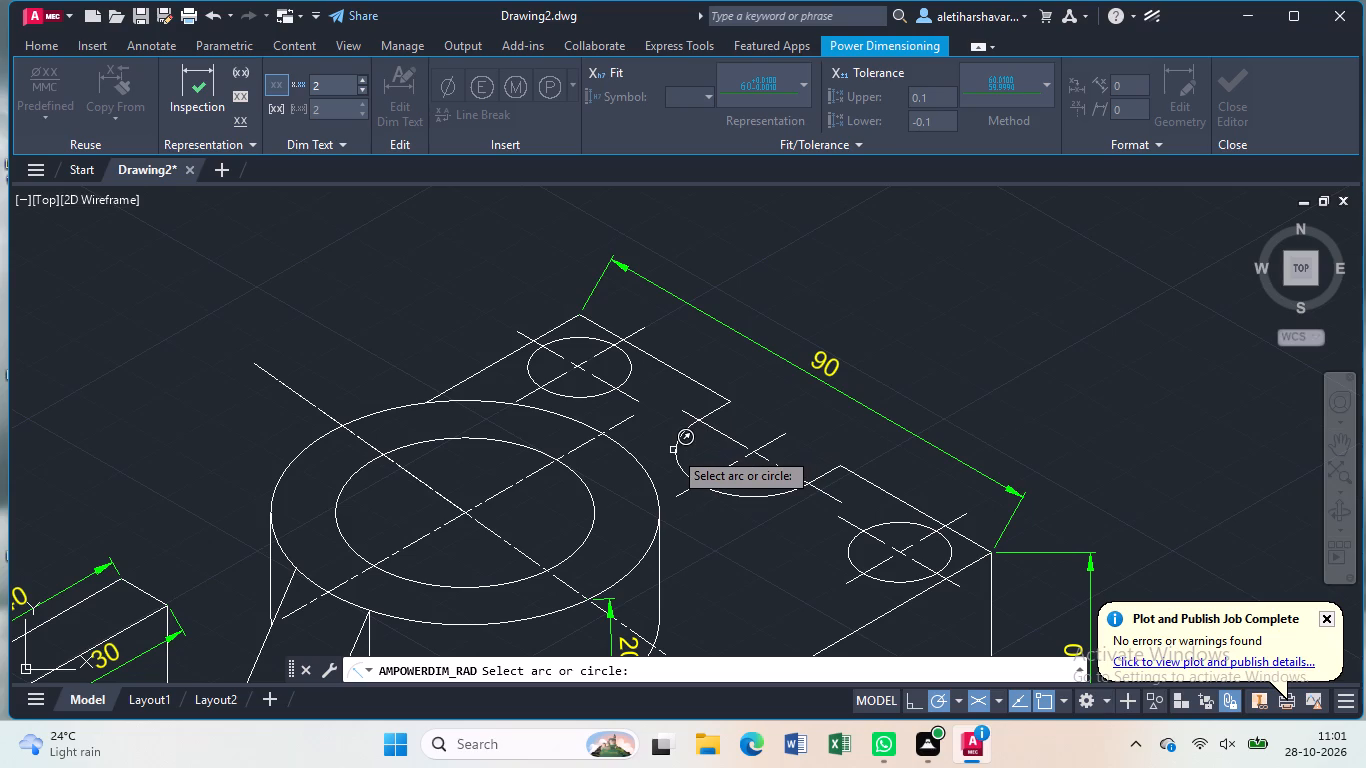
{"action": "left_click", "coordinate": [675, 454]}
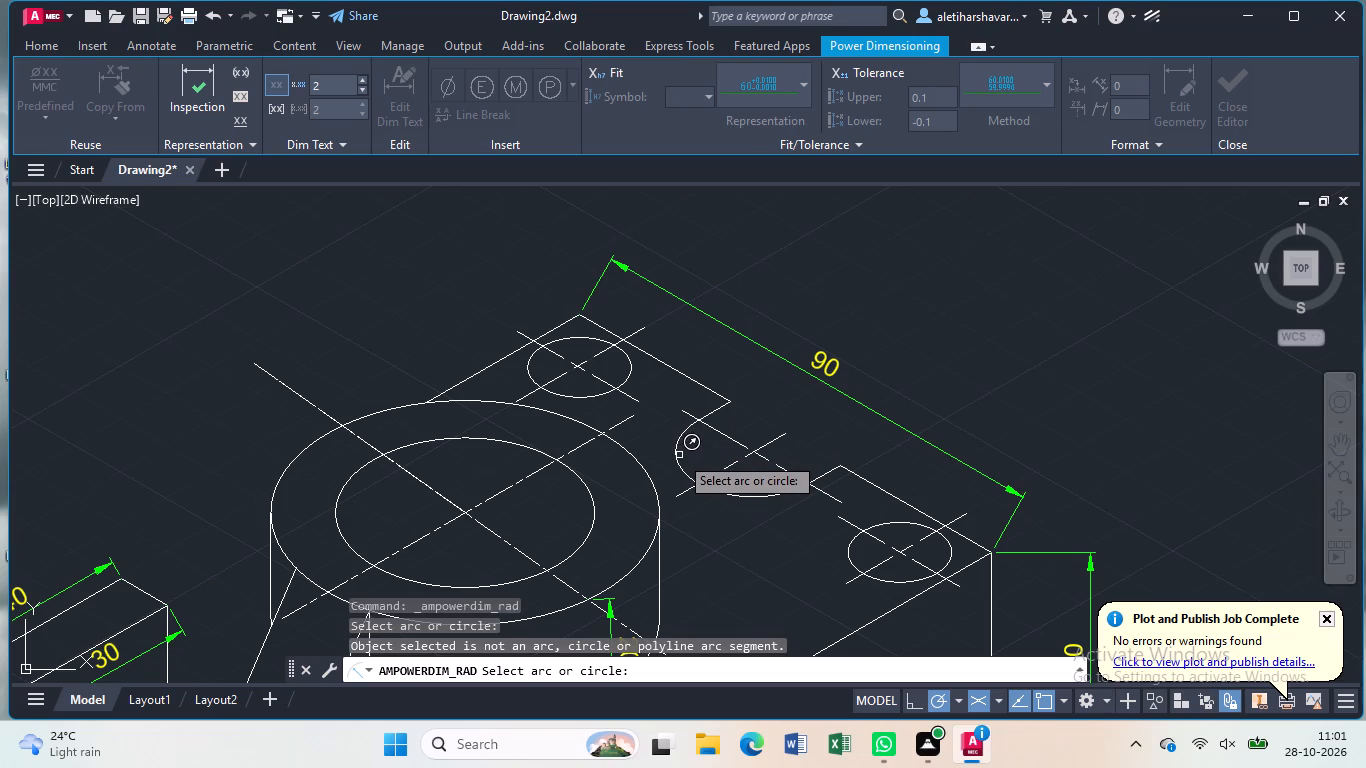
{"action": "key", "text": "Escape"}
Add a multileader pointing to the bottom of the half-round cutout's curve, with yellow text R12.
{"action": "type", "text": "ml"}
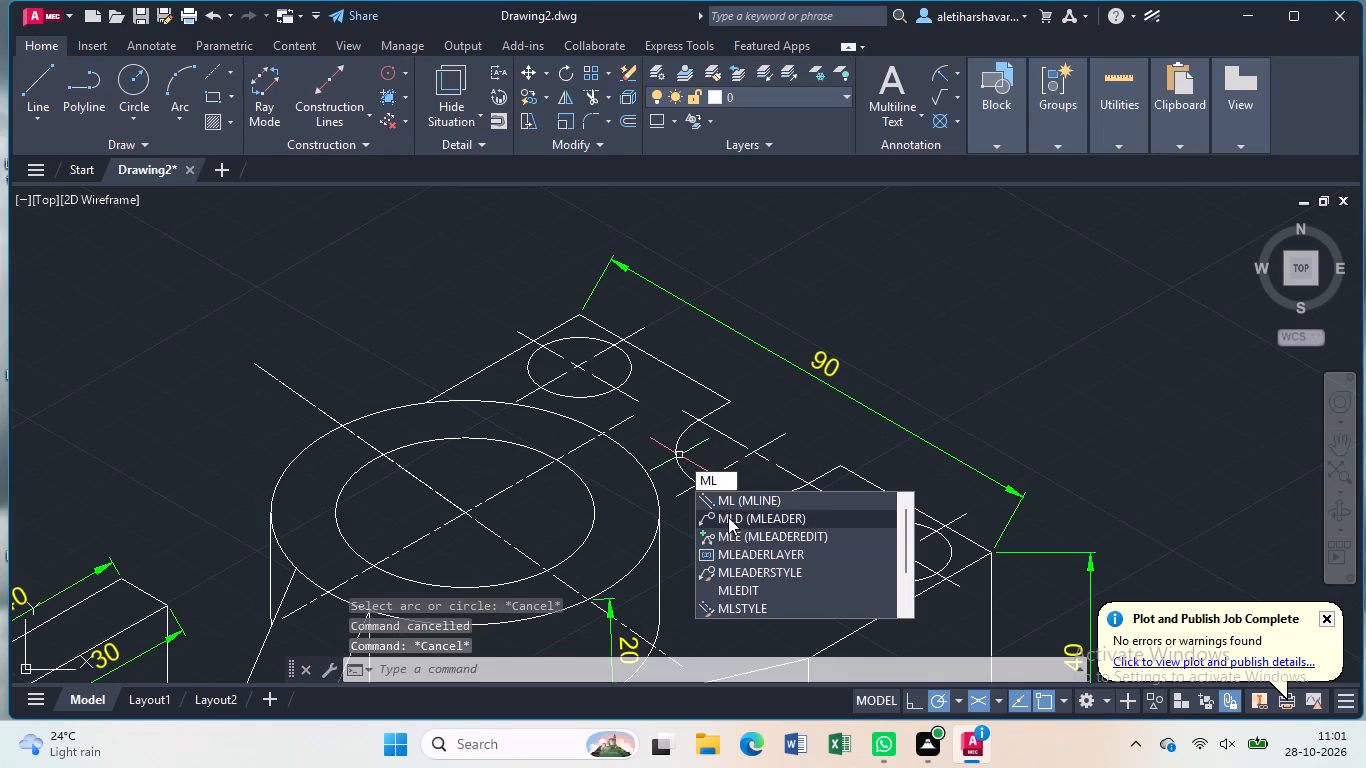
{"action": "left_click", "coordinate": [728, 517]}
{"action": "left_click", "coordinate": [754, 495]}
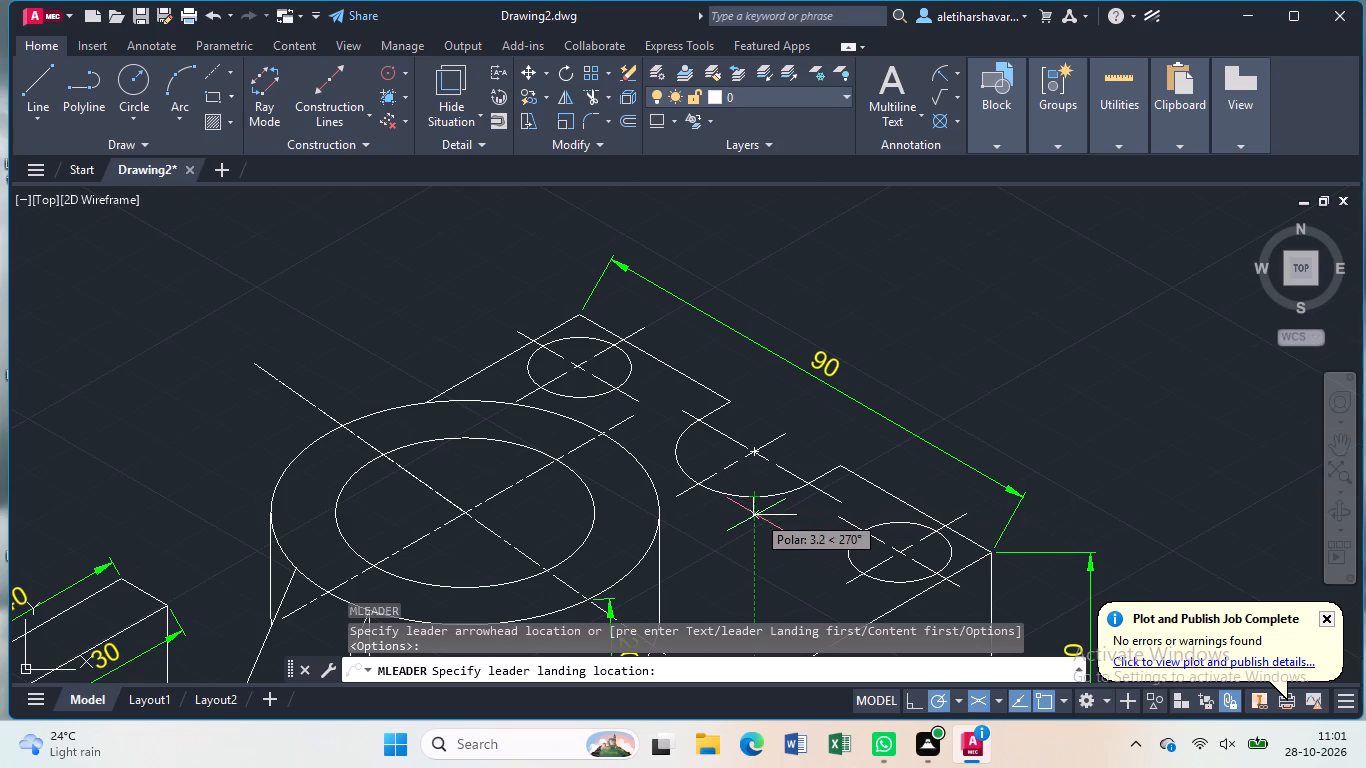
{"action": "left_click", "coordinate": [754, 422]}
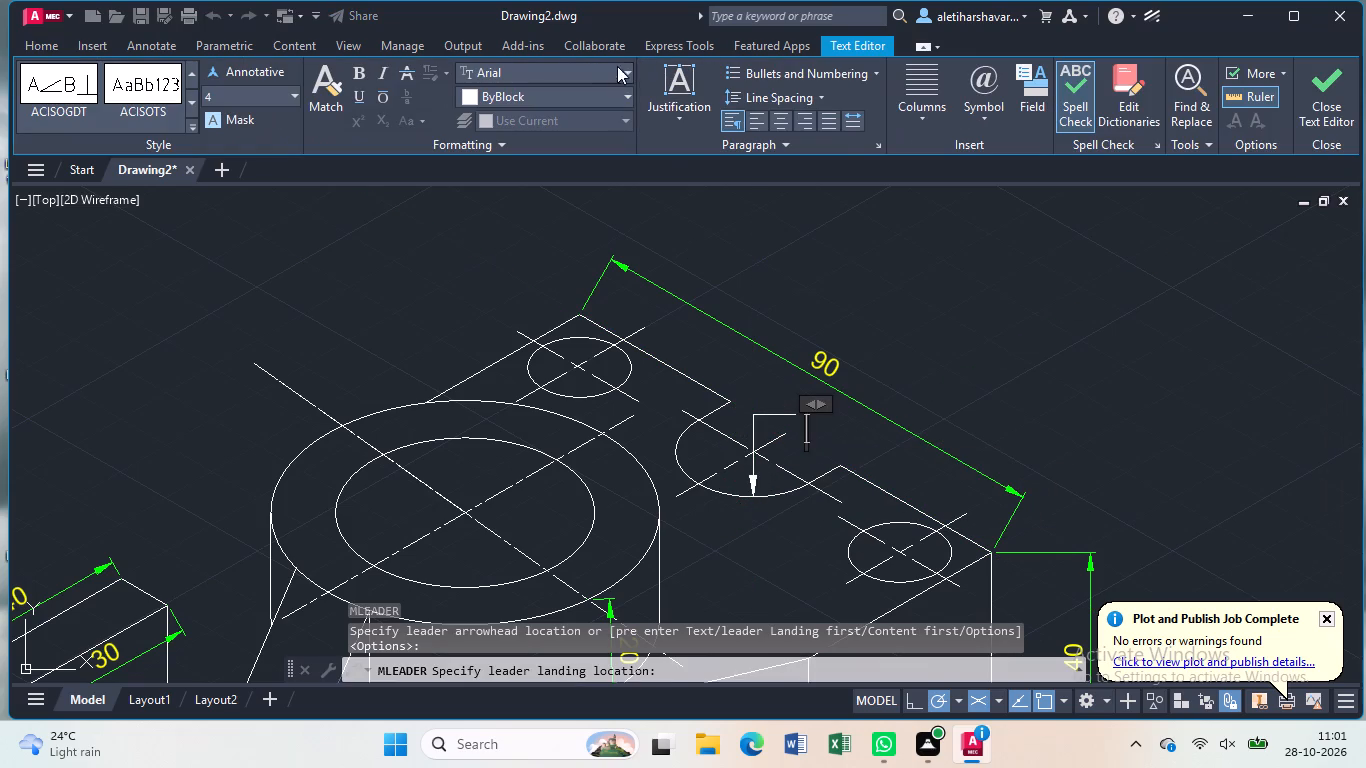
{"action": "left_click", "coordinate": [629, 92]}
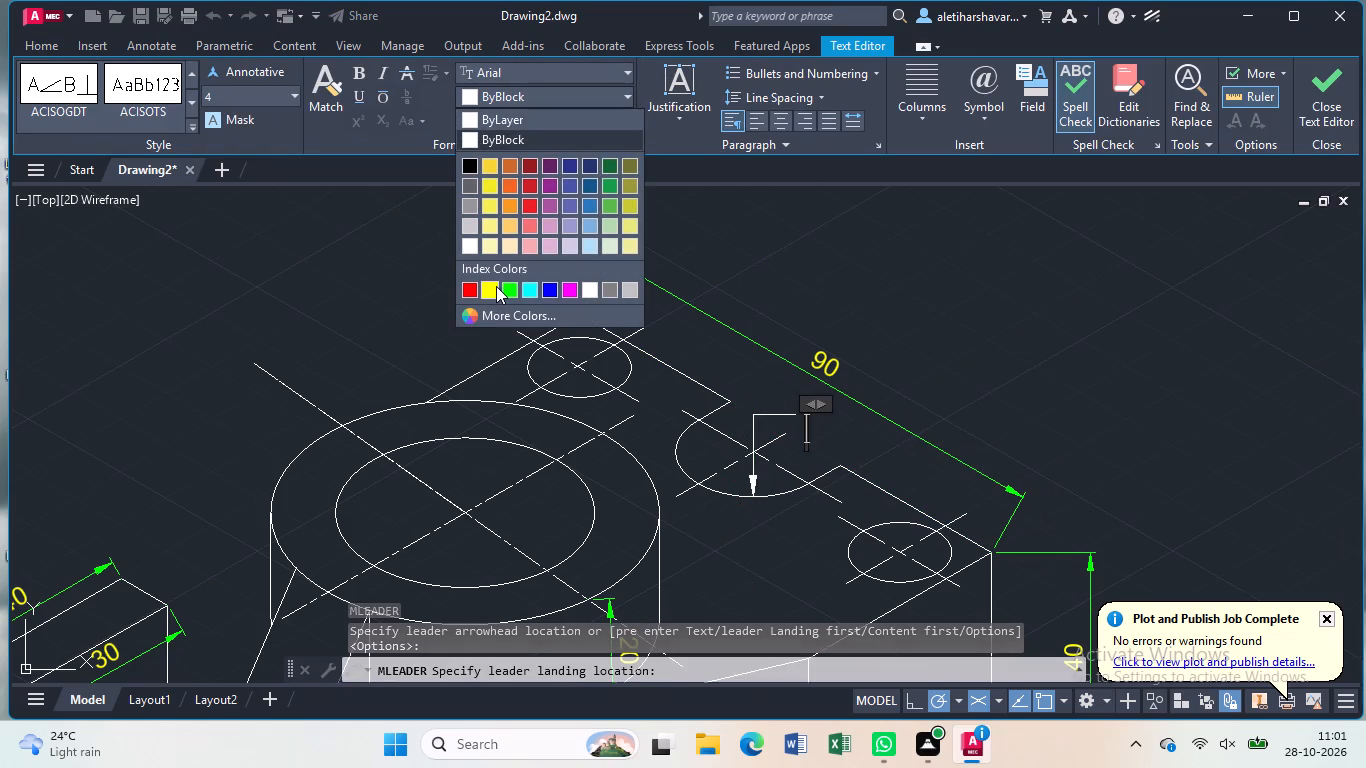
{"action": "left_click", "coordinate": [496, 286]}
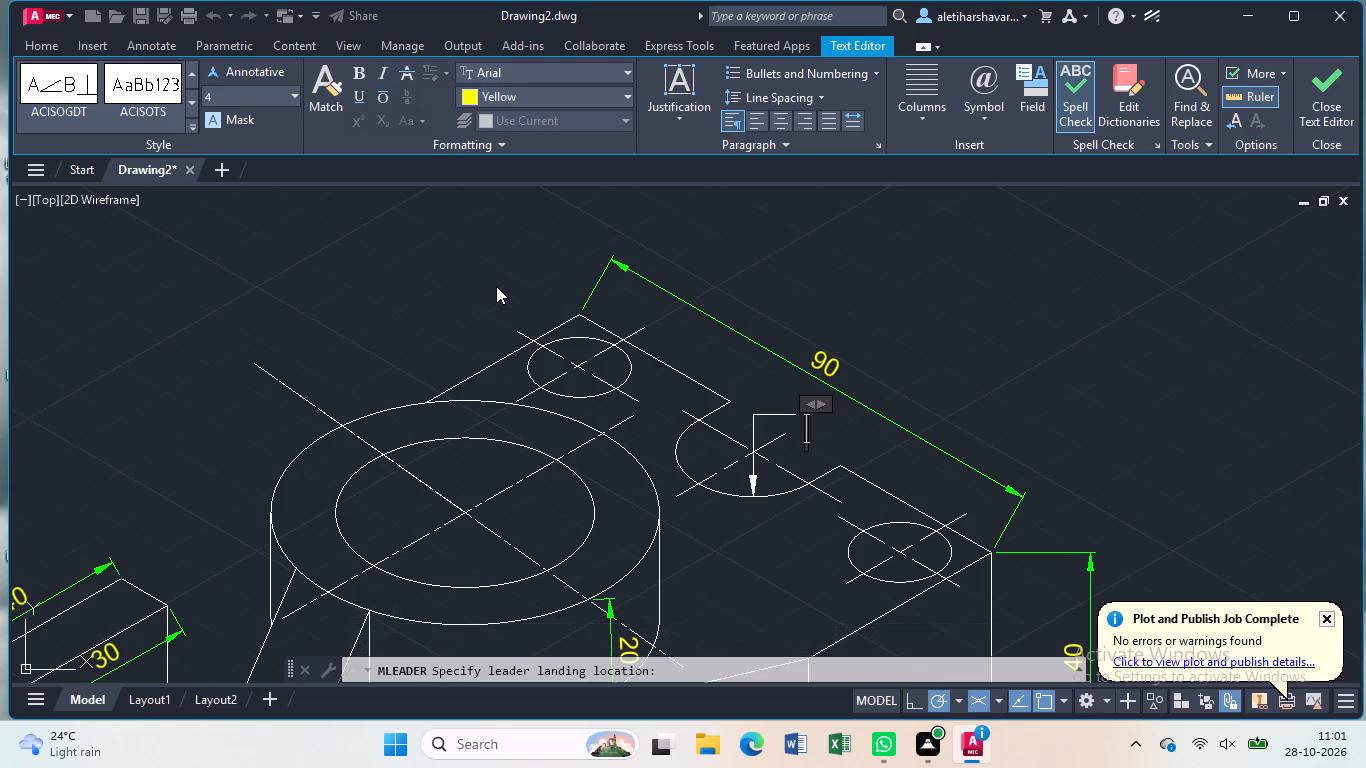
{"action": "type", "text": "R12"}
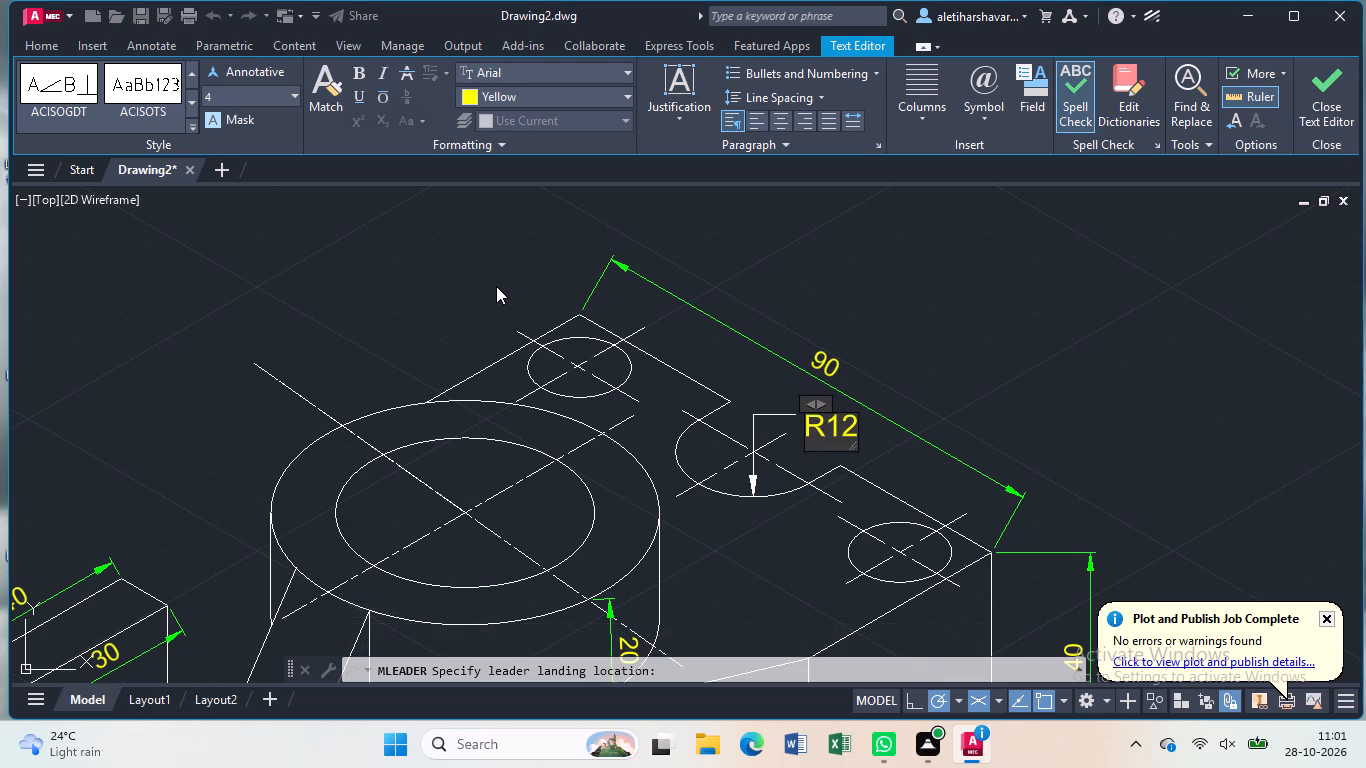
{"action": "left_click", "coordinate": [496, 286]}
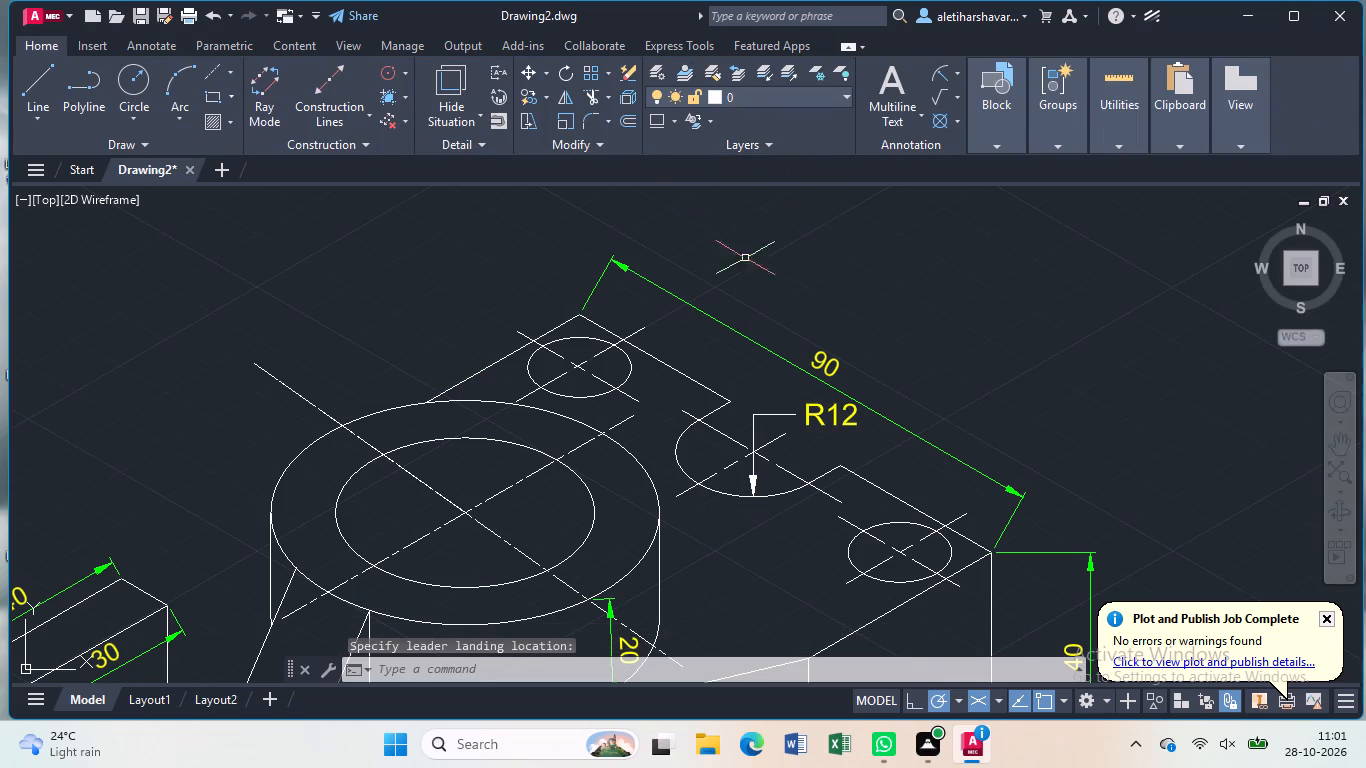
Add a multileader to the left edge of the small hole at the rear corner, with yellow text 2HxR8.
{"action": "type", "text": "ml"}
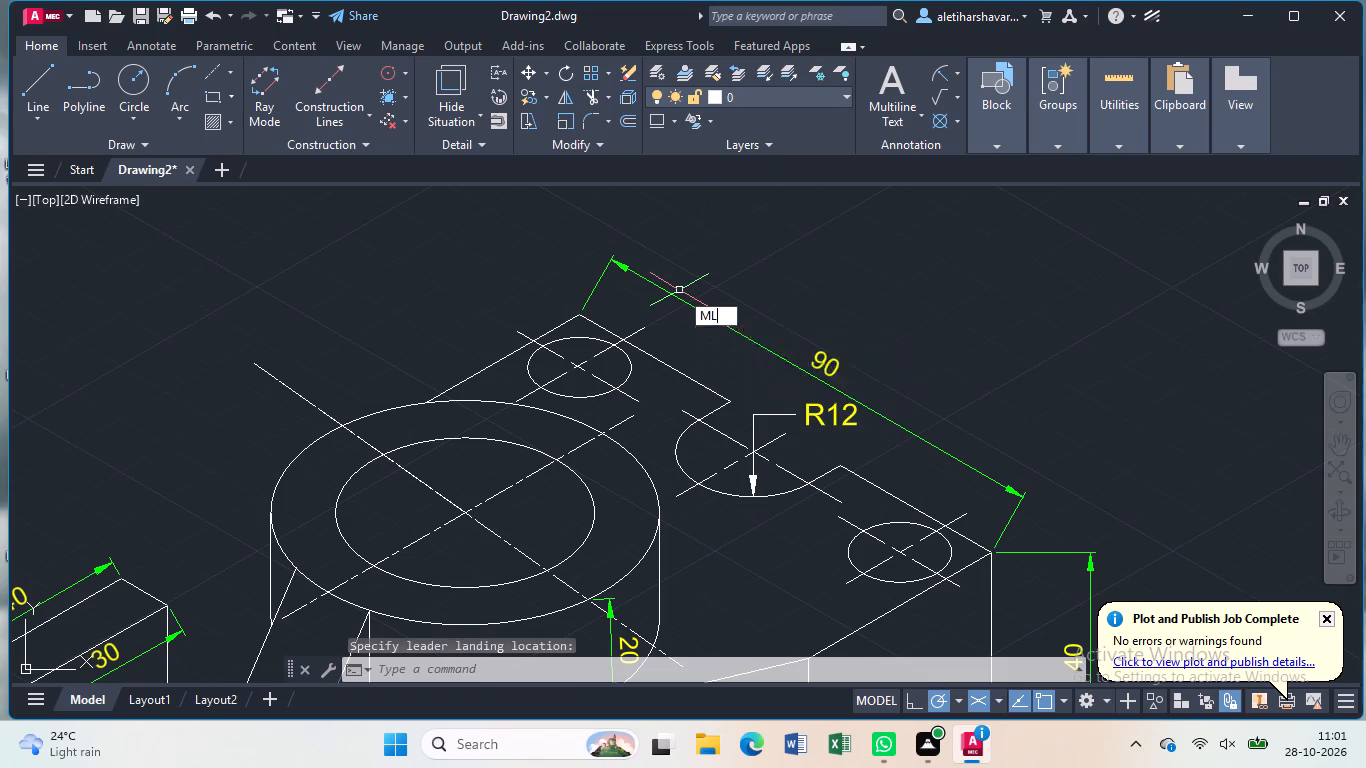
{"action": "left_click", "coordinate": [767, 347]}
{"action": "left_click", "coordinate": [526, 364]}
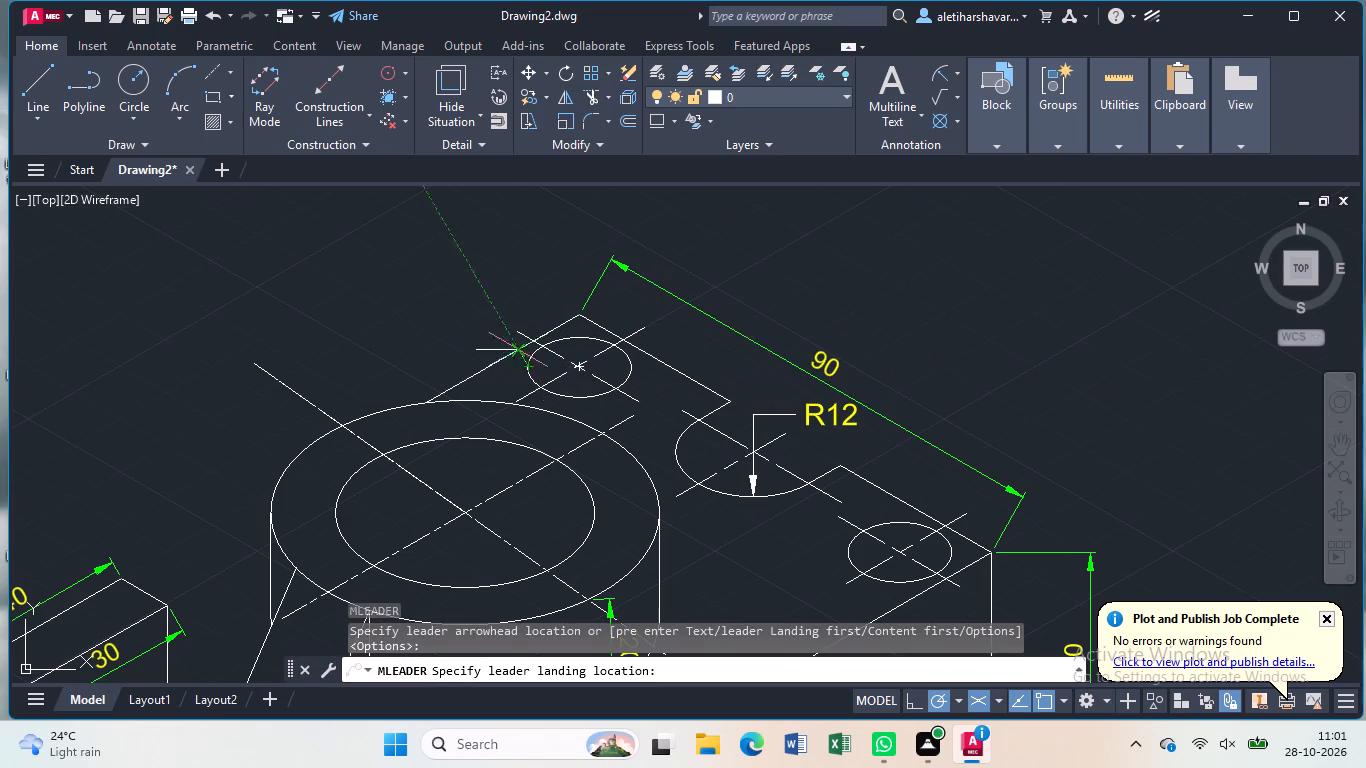
{"action": "left_click", "coordinate": [493, 336]}
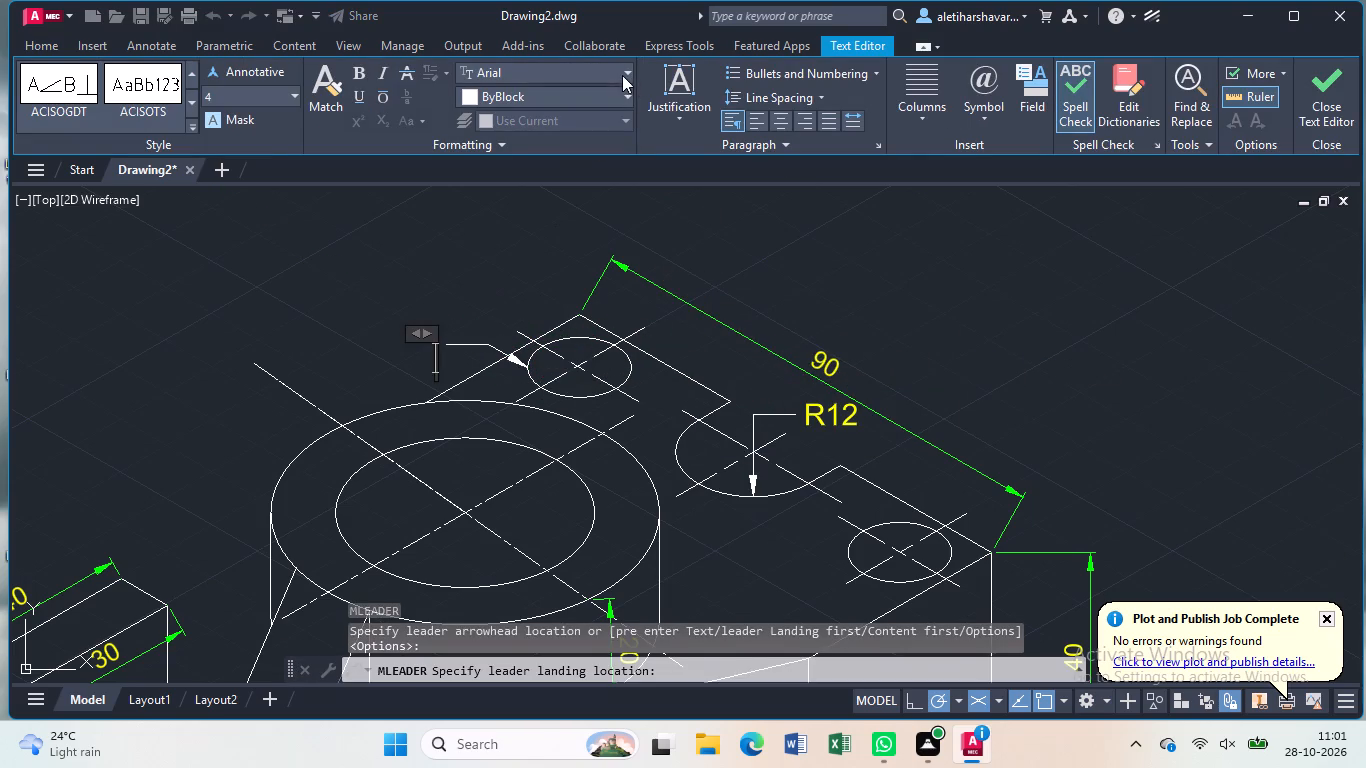
{"action": "left_click", "coordinate": [624, 94]}
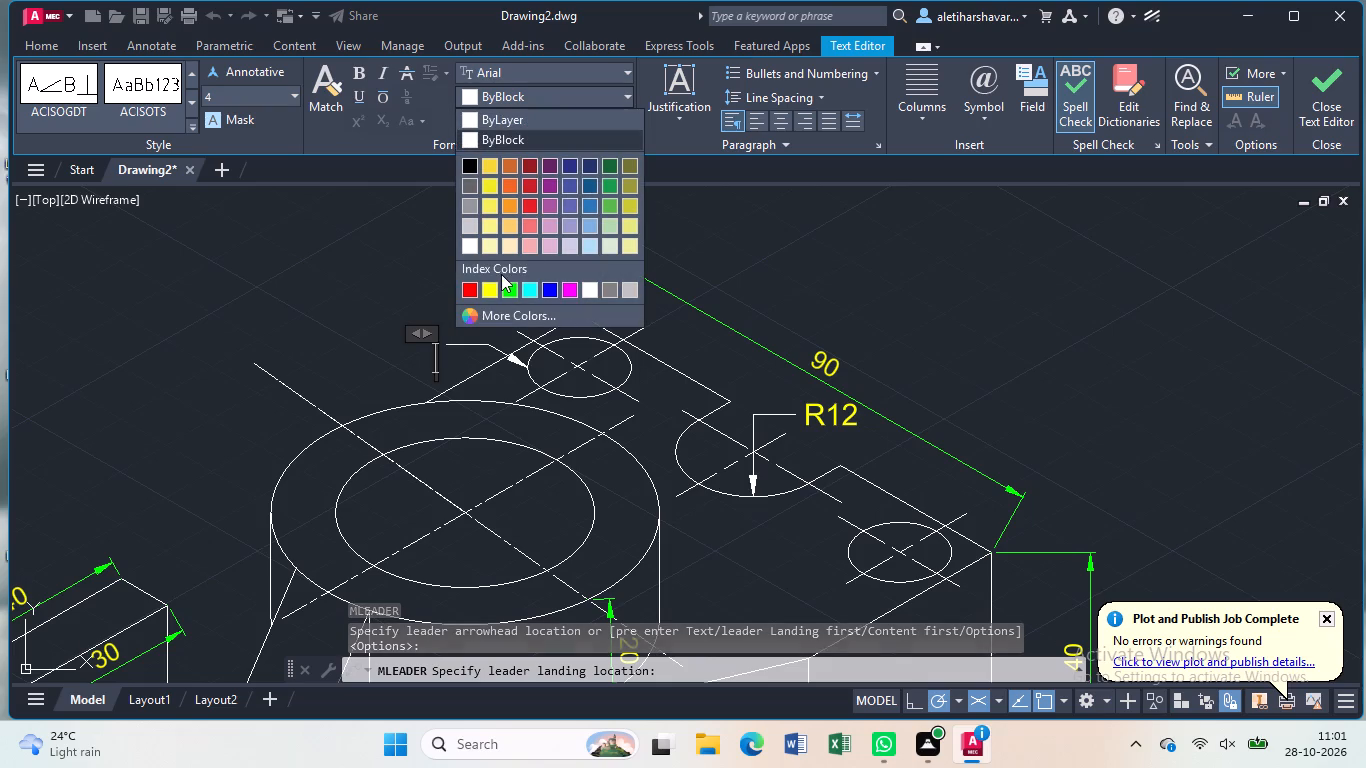
{"action": "left_click", "coordinate": [492, 285]}
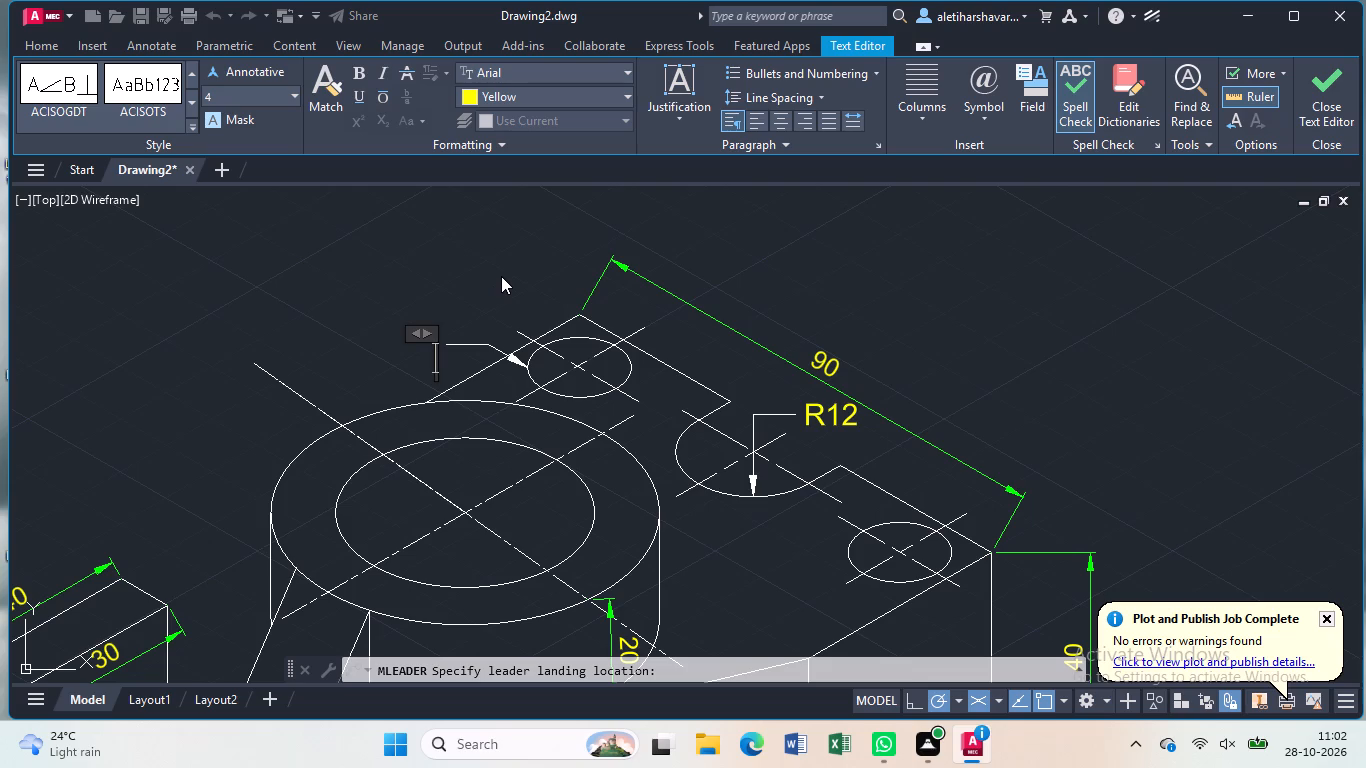
{"action": "key", "text": "2"}
{"action": "key", "text": "shift+h"}
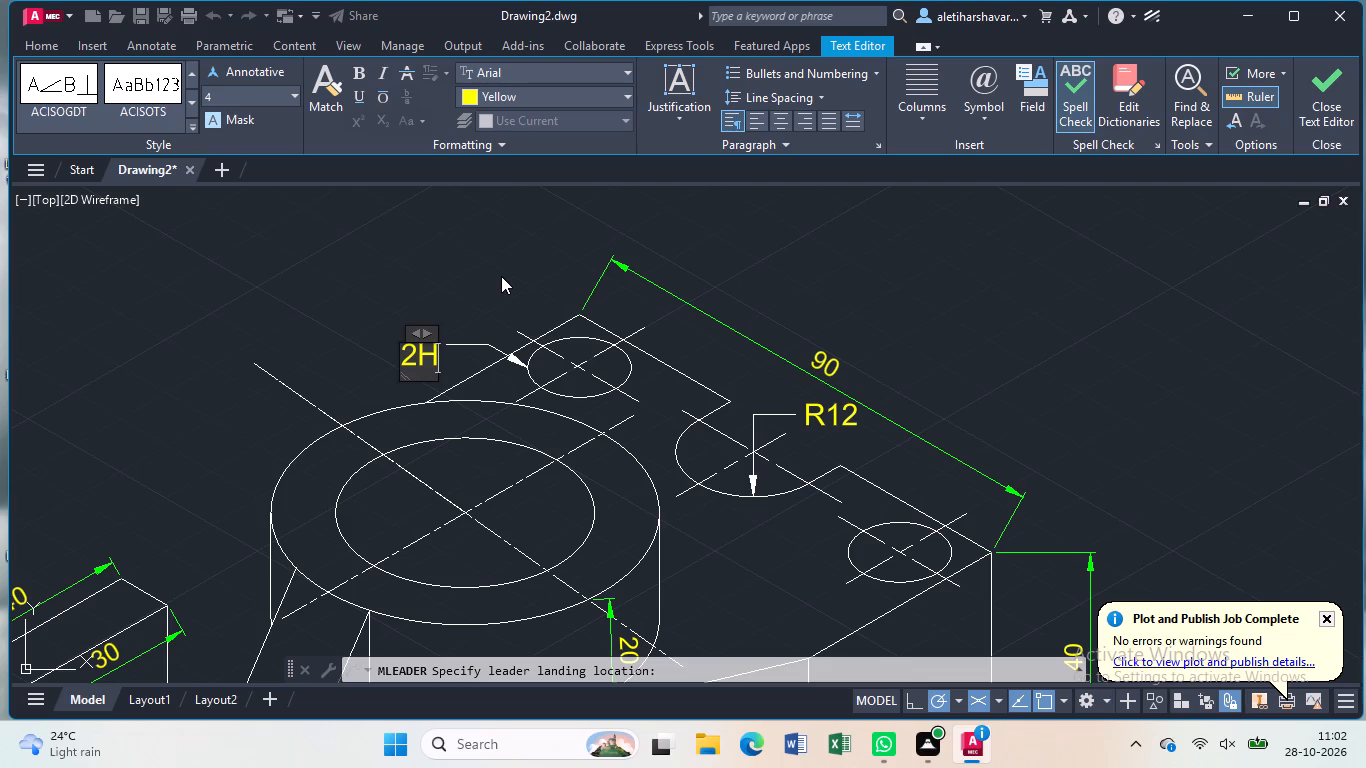
{"action": "key", "text": "shift+r"}
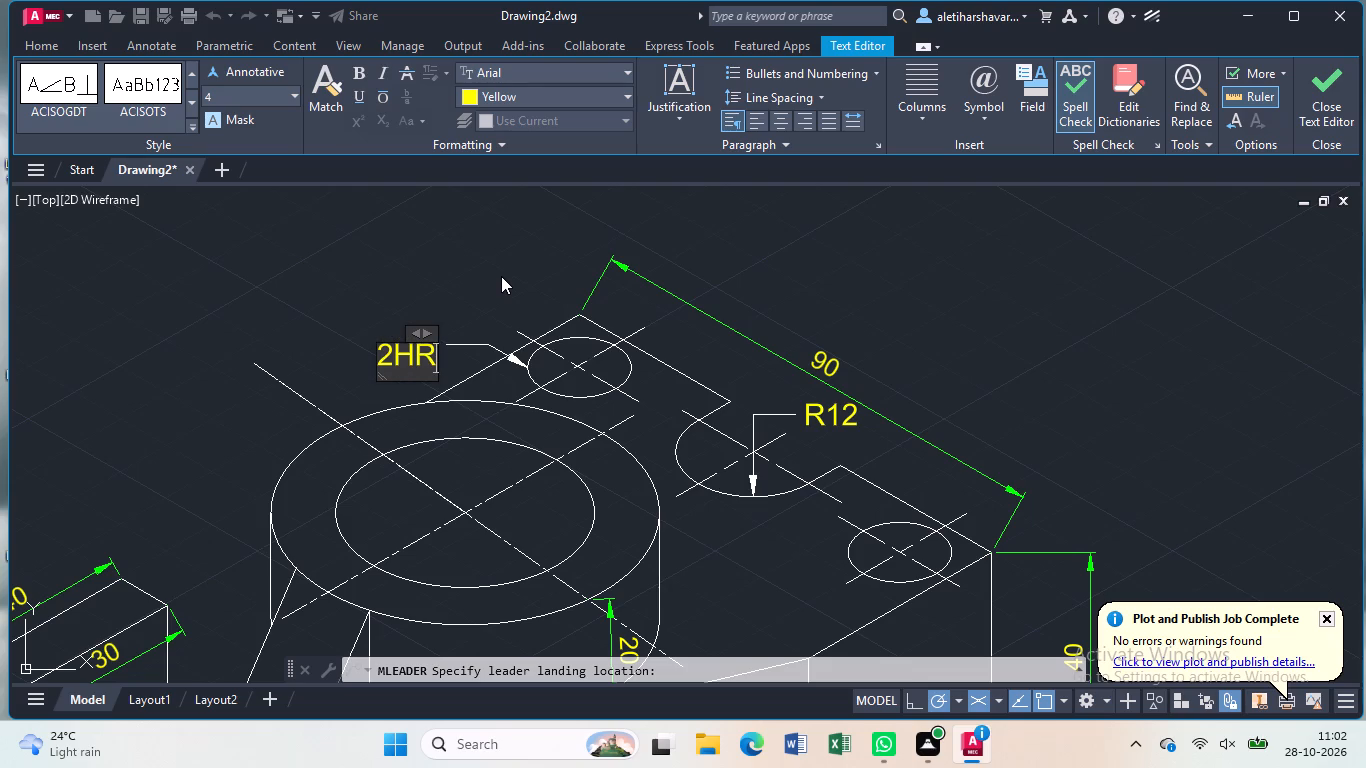
{"action": "key", "text": "BackSpace"}
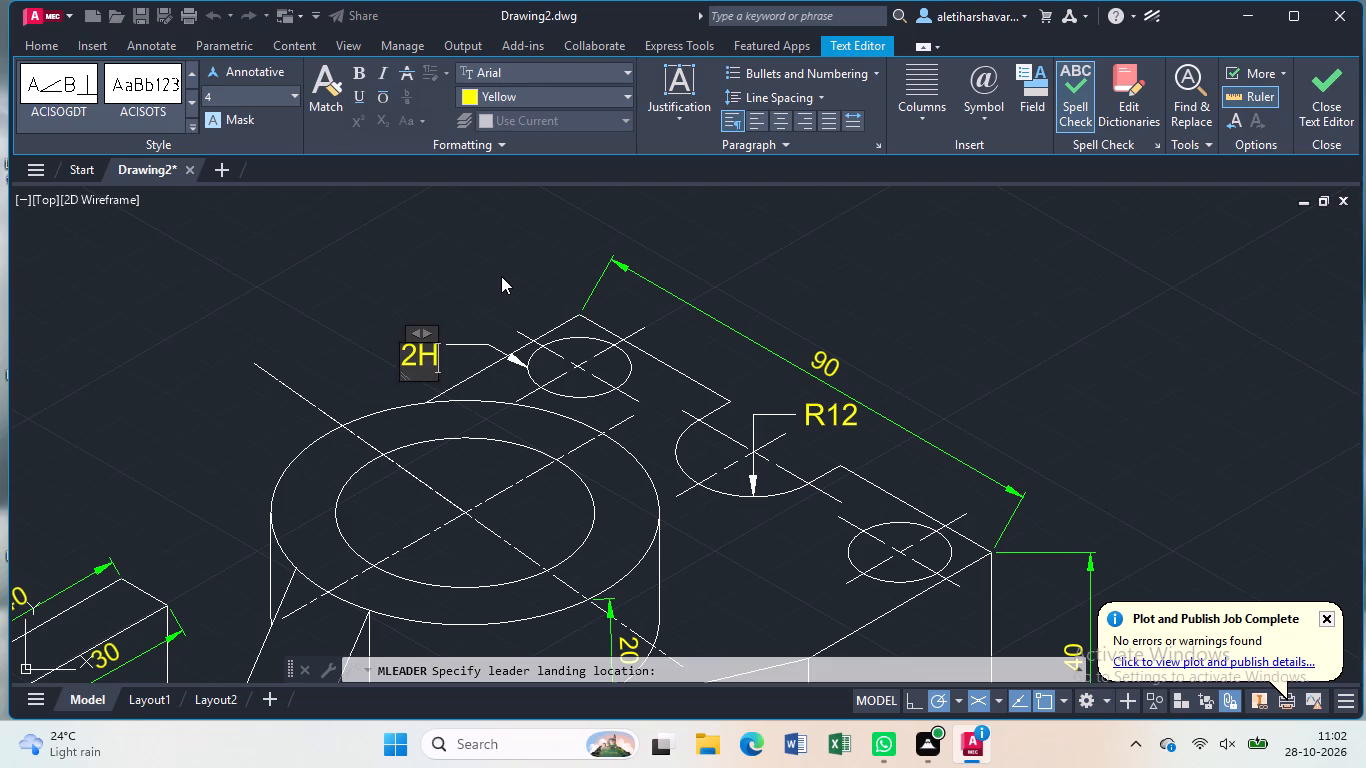
{"action": "key", "text": "x"}
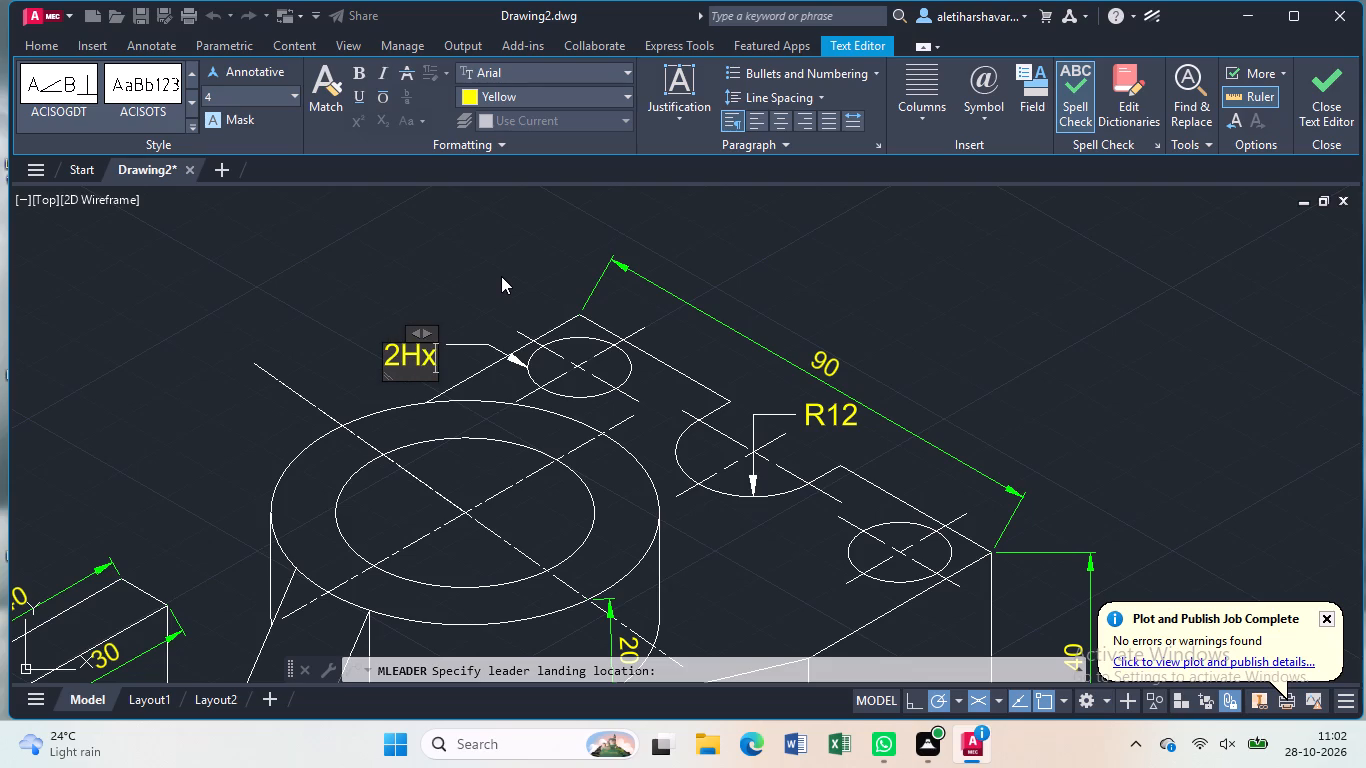
{"action": "key", "text": "shift+r"}
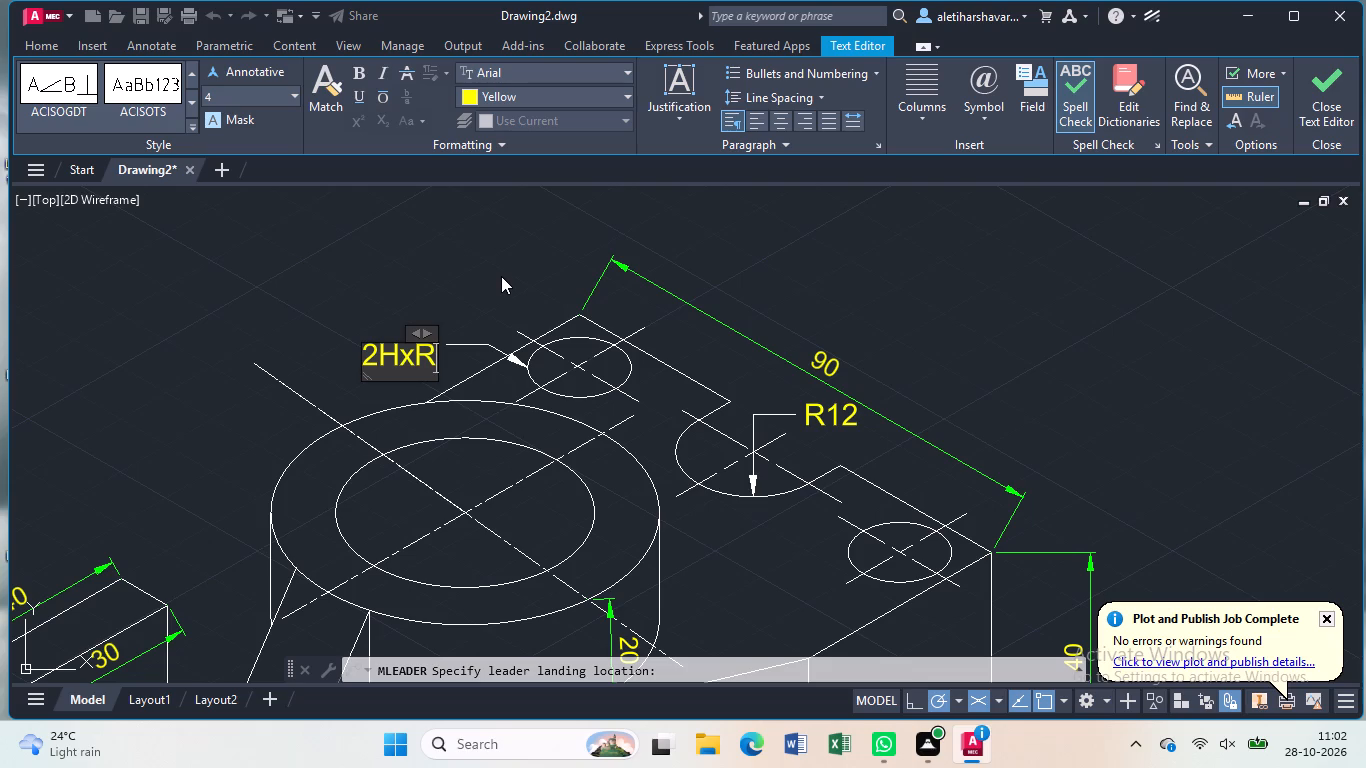
{"action": "key", "text": "8"}
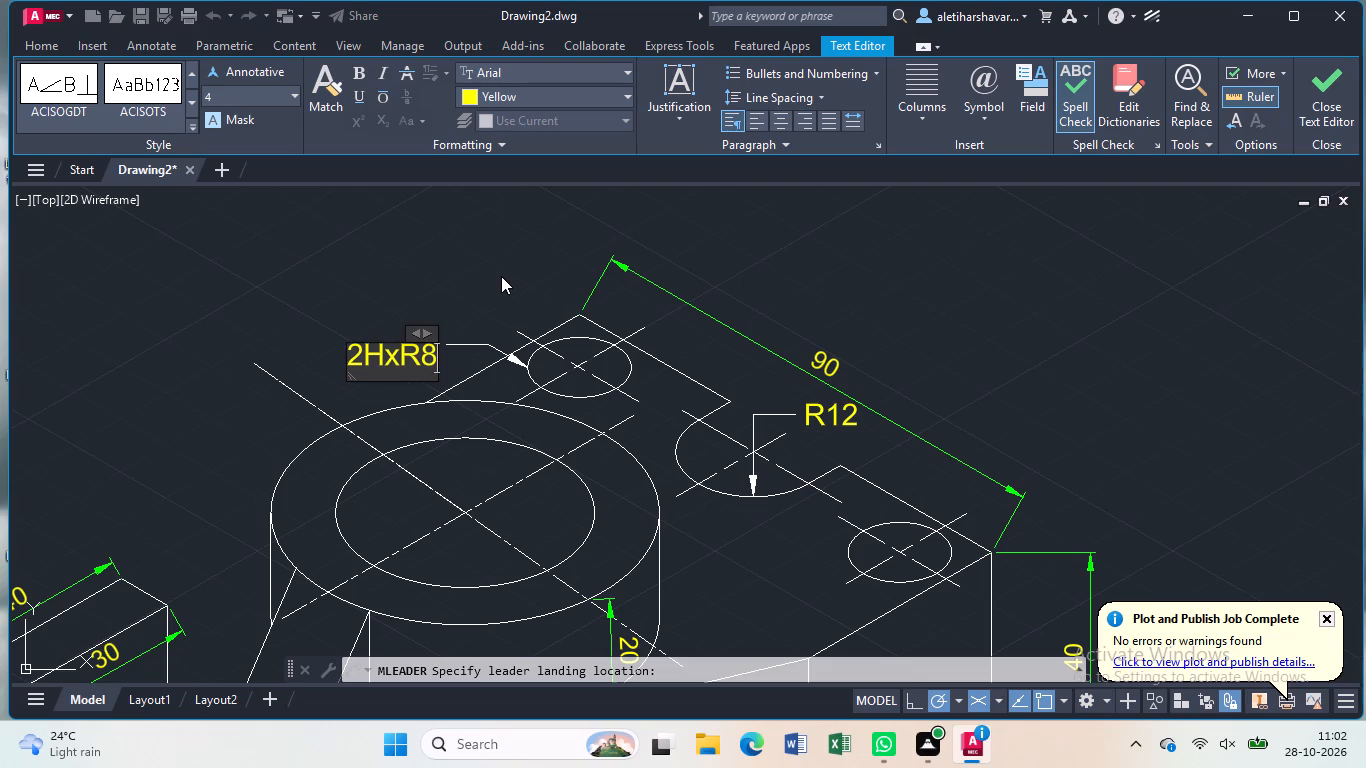
{"action": "left_click", "coordinate": [501, 276]}
Add a multileader pointing to the boss's outer rim on its upper-left side, with yellow text R30.
{"action": "scroll", "coordinate": [528, 346], "scroll_direction": "down", "scroll_amount": 1}
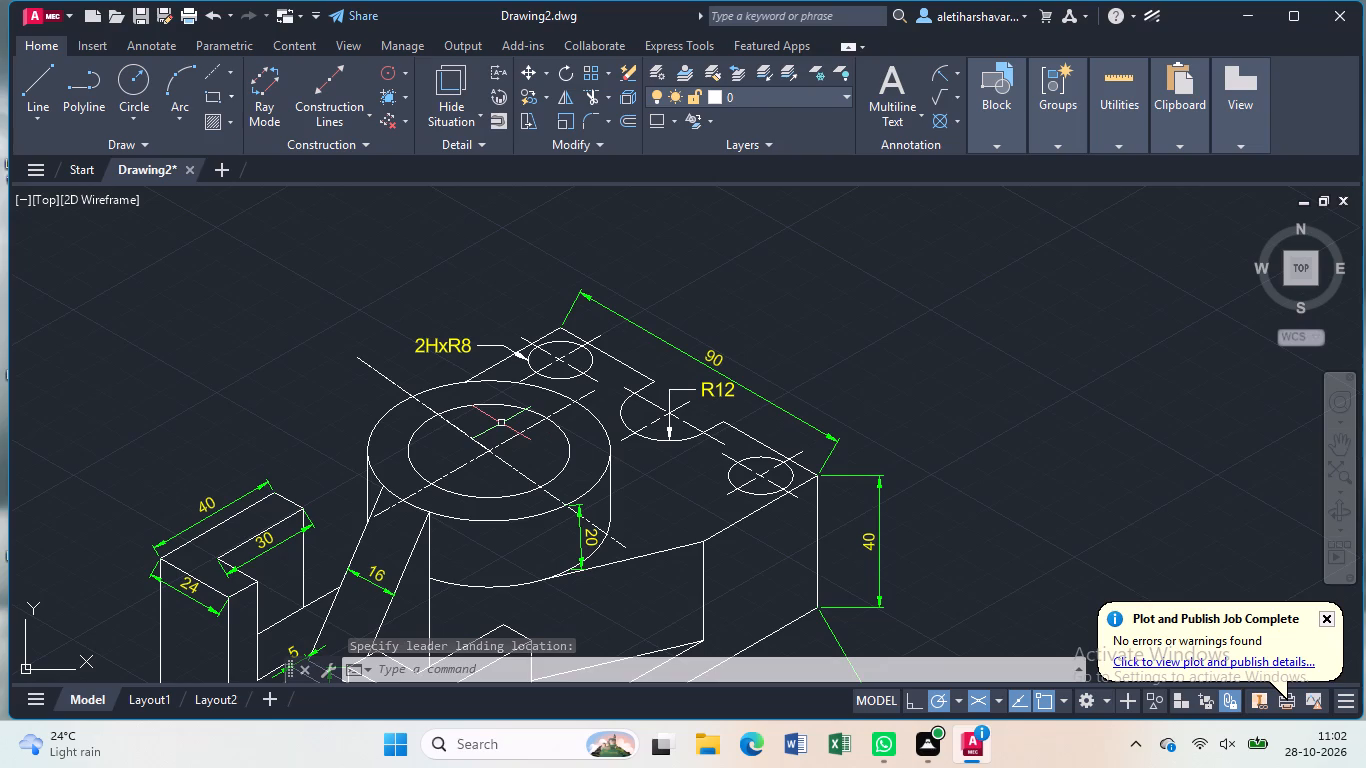
{"action": "type", "text": "ml"}
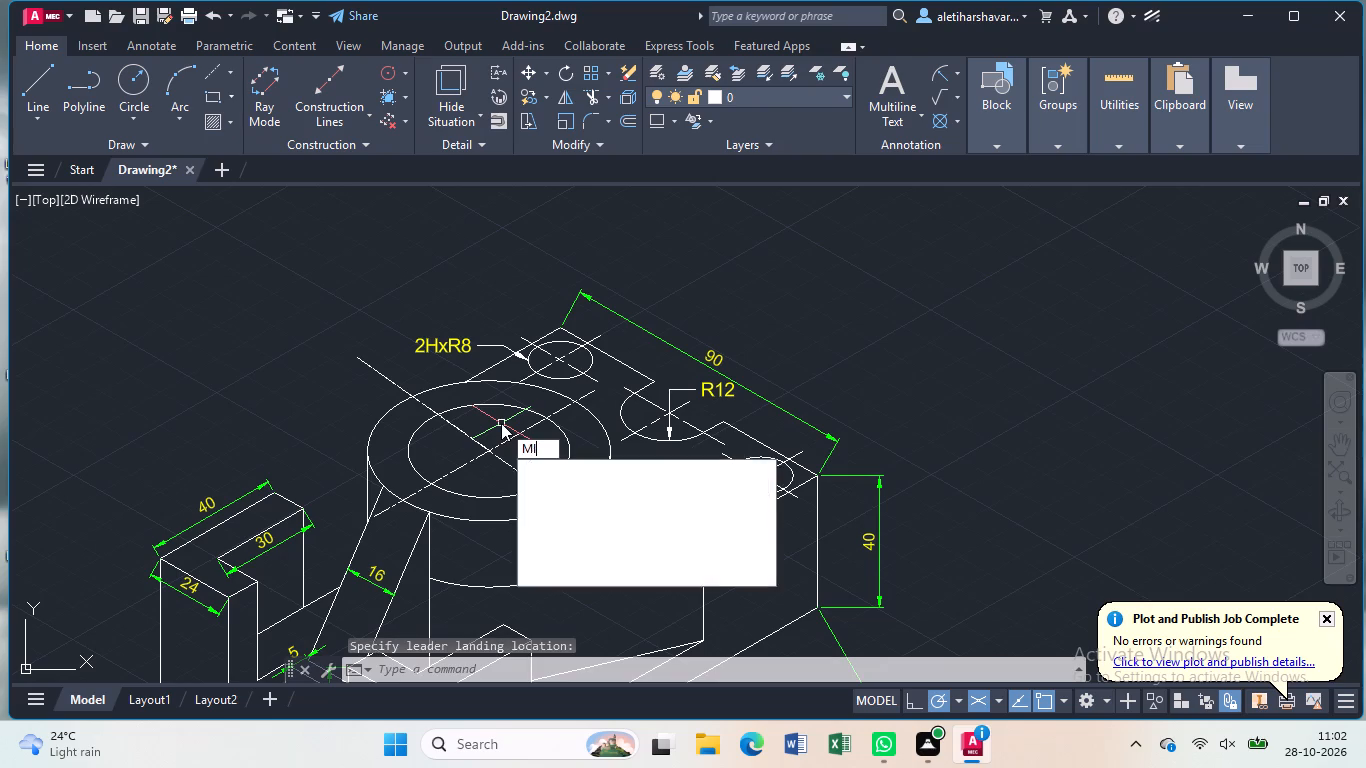
{"action": "left_click", "coordinate": [555, 486]}
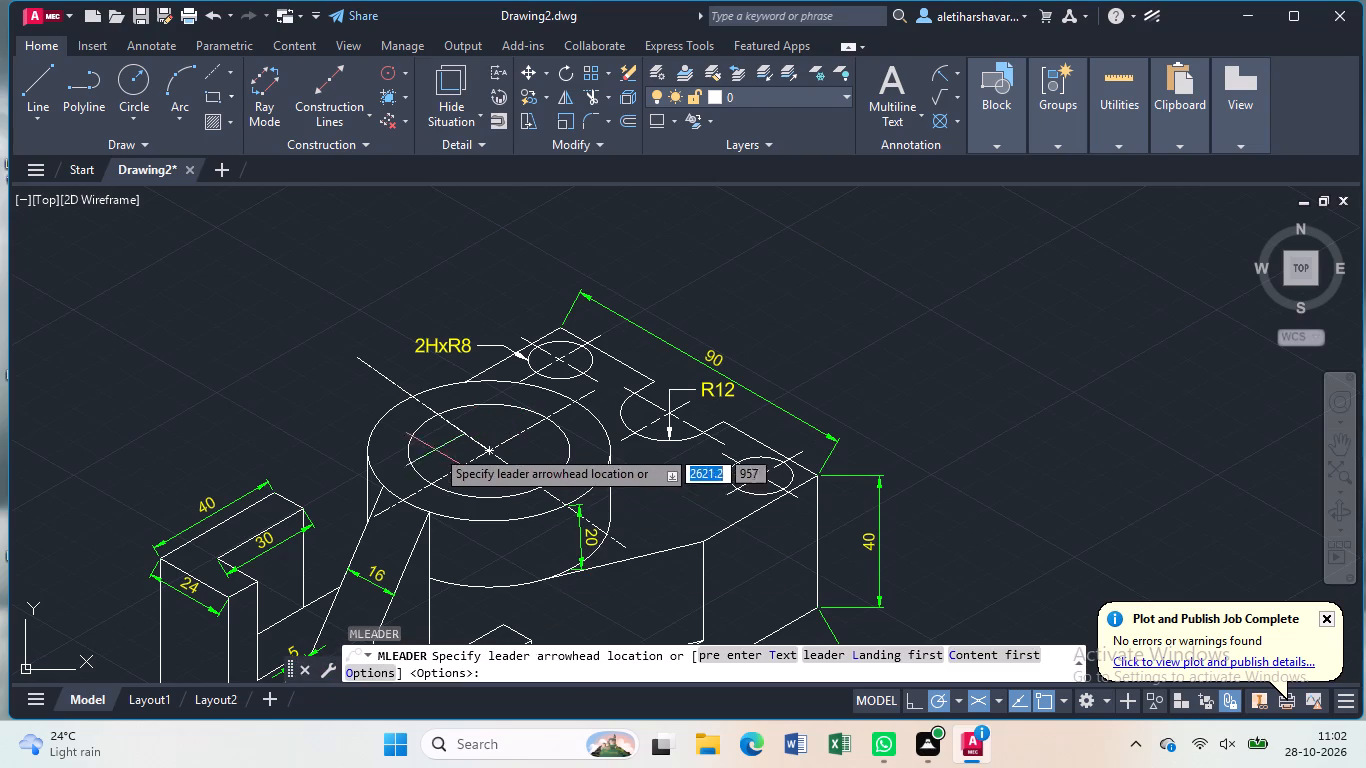
{"action": "left_click", "coordinate": [376, 427]}
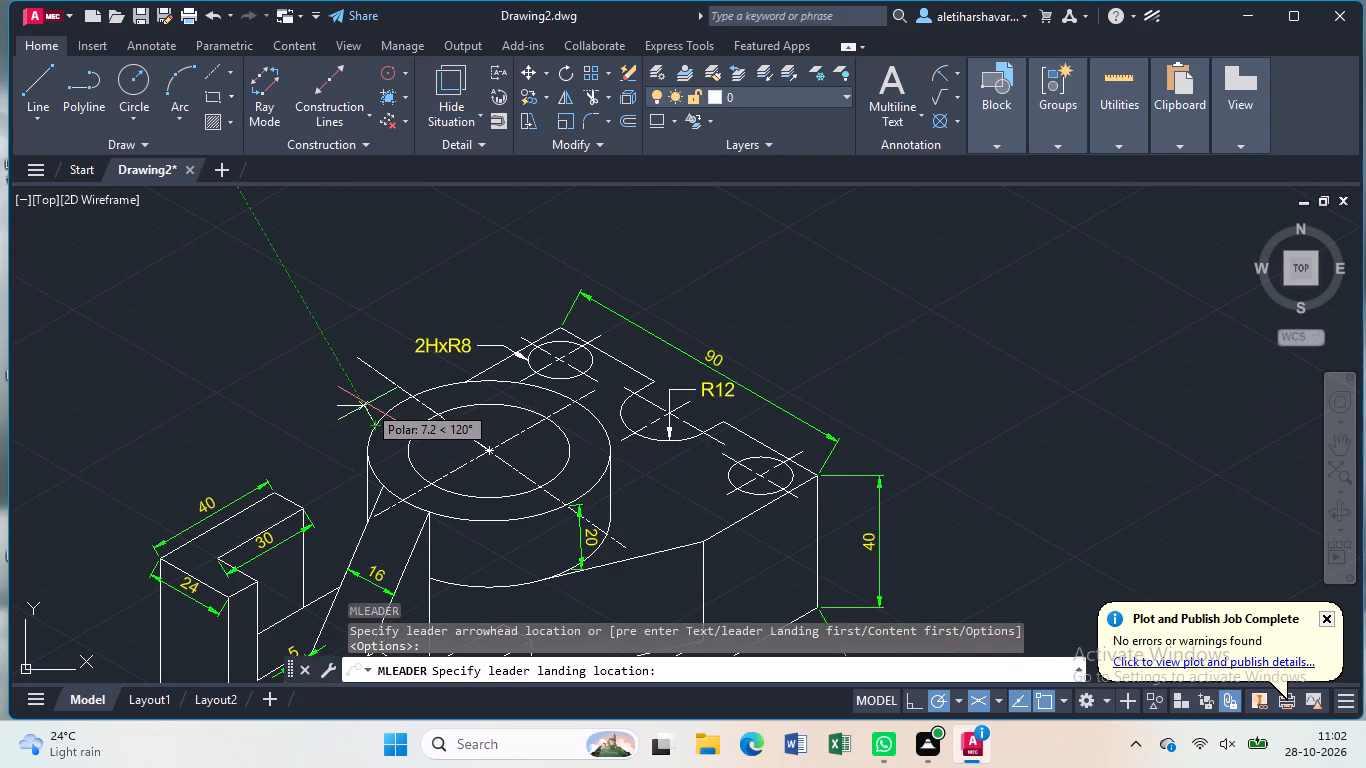
{"action": "left_click", "coordinate": [367, 404]}
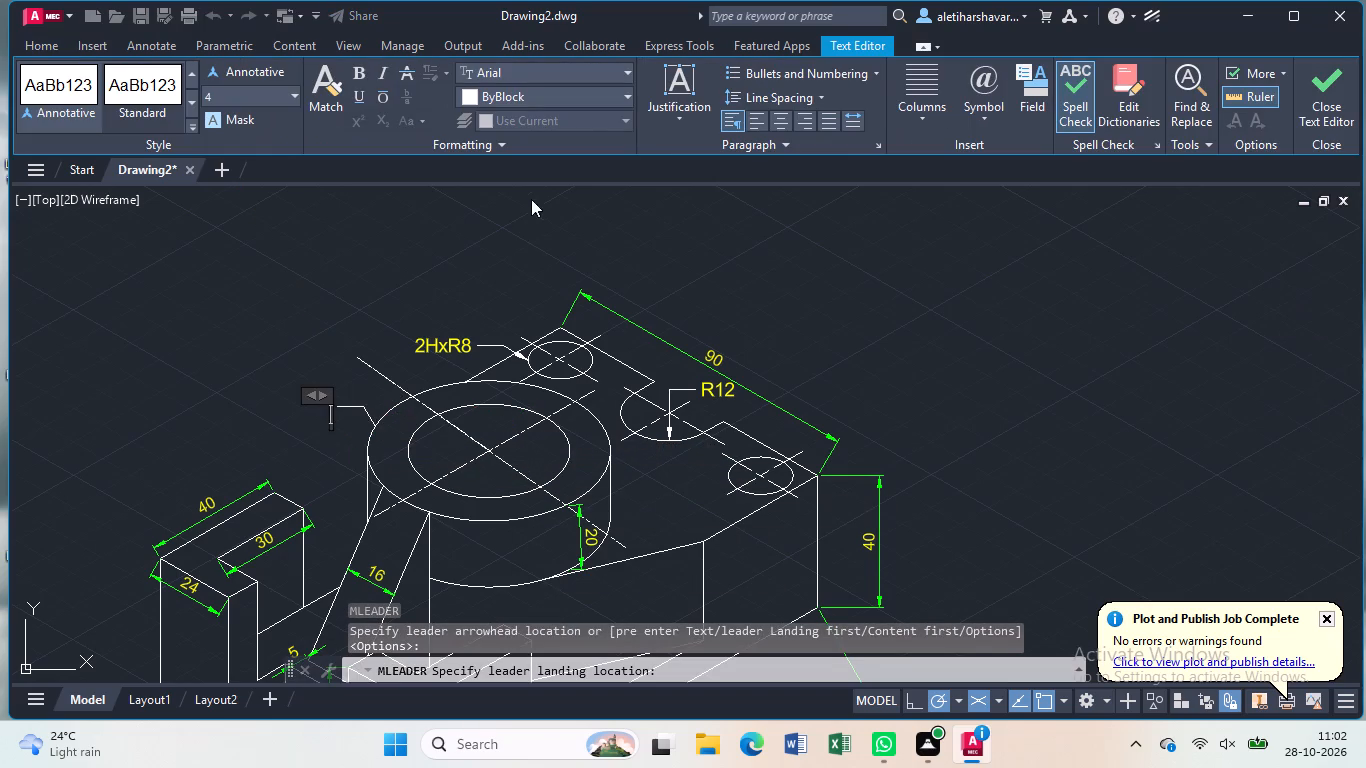
{"action": "left_click", "coordinate": [626, 92]}
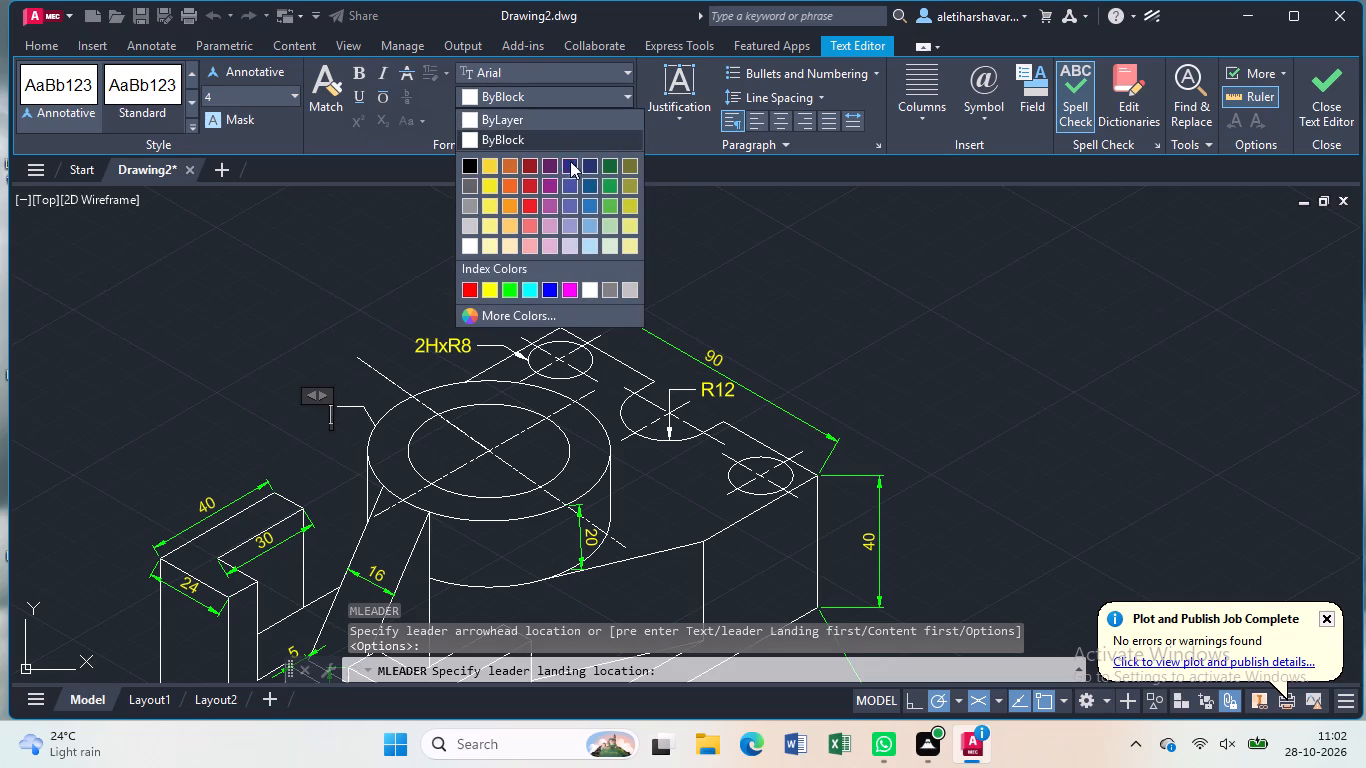
{"action": "left_click", "coordinate": [487, 284]}
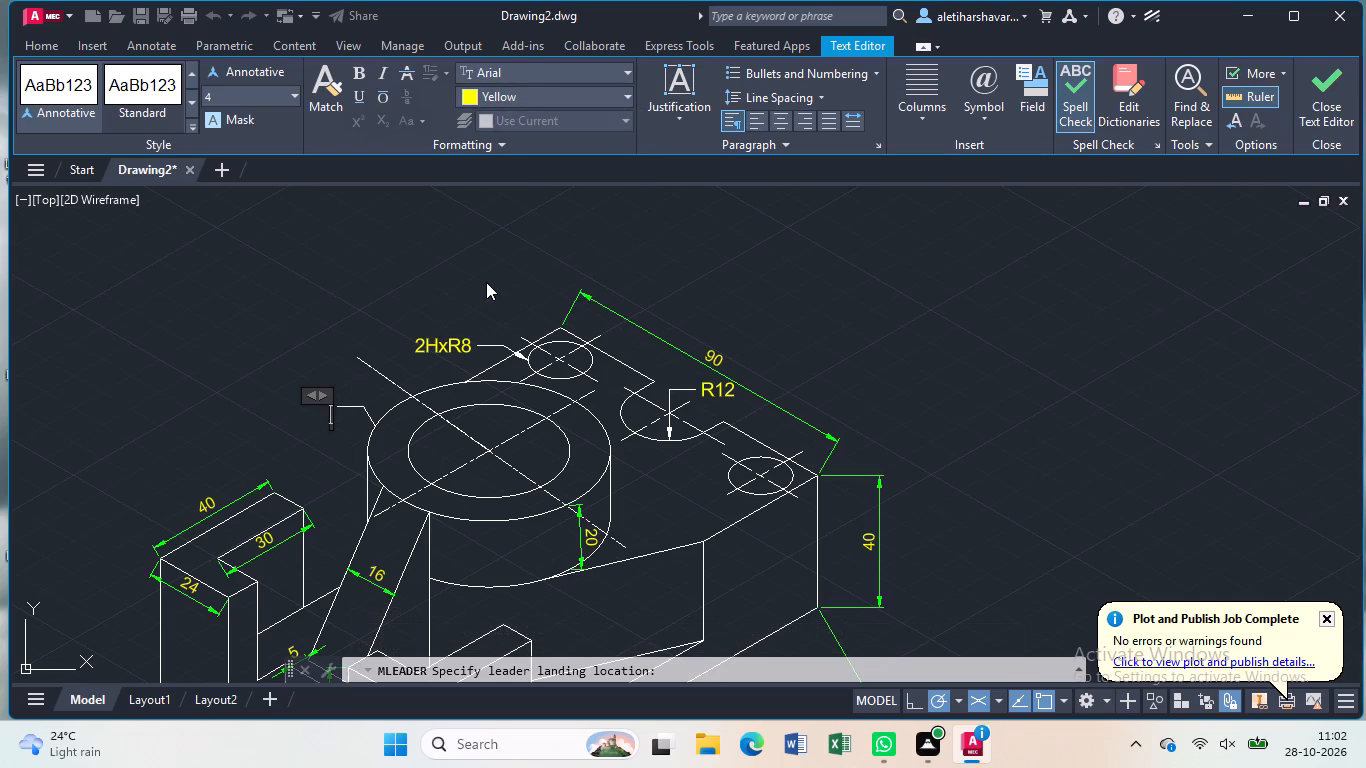
{"action": "key", "text": "shift+r"}
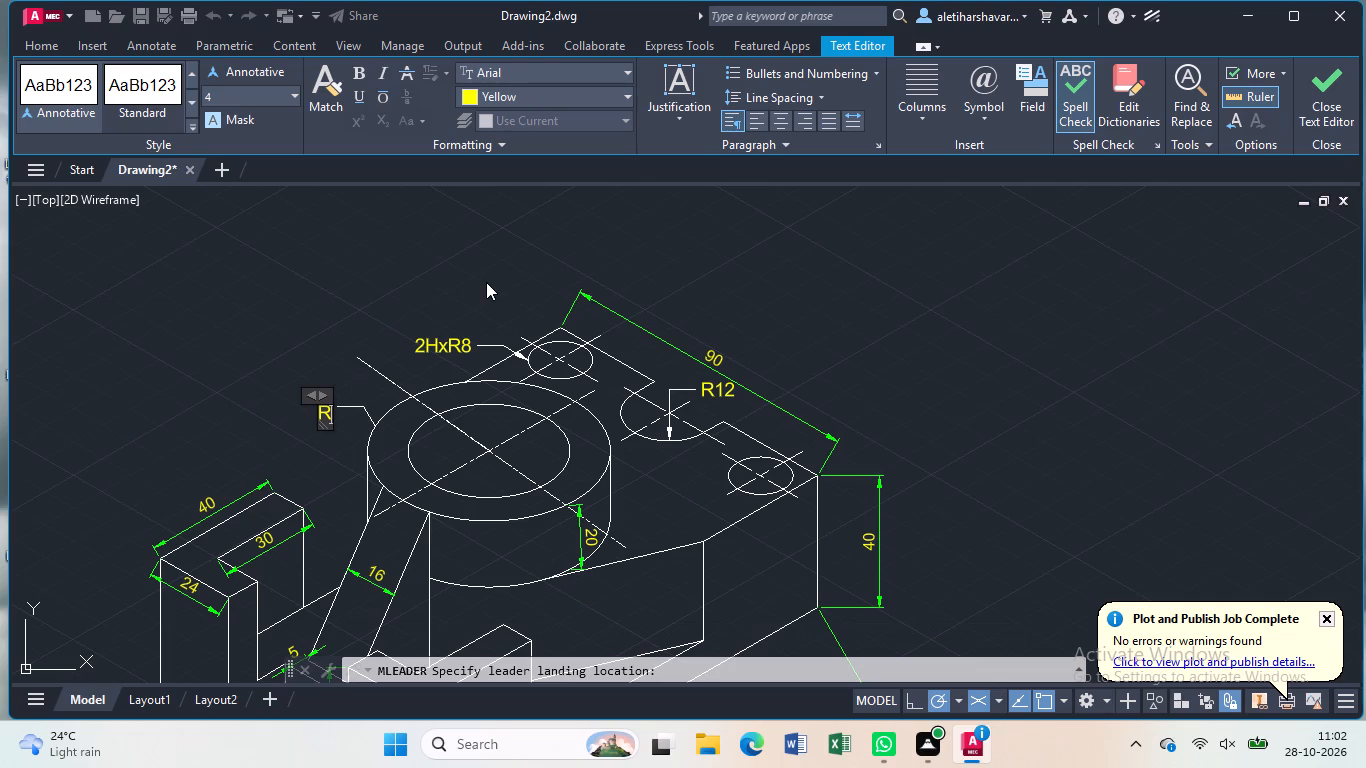
{"action": "type", "text": "30"}
{"action": "left_click", "coordinate": [485, 281]}
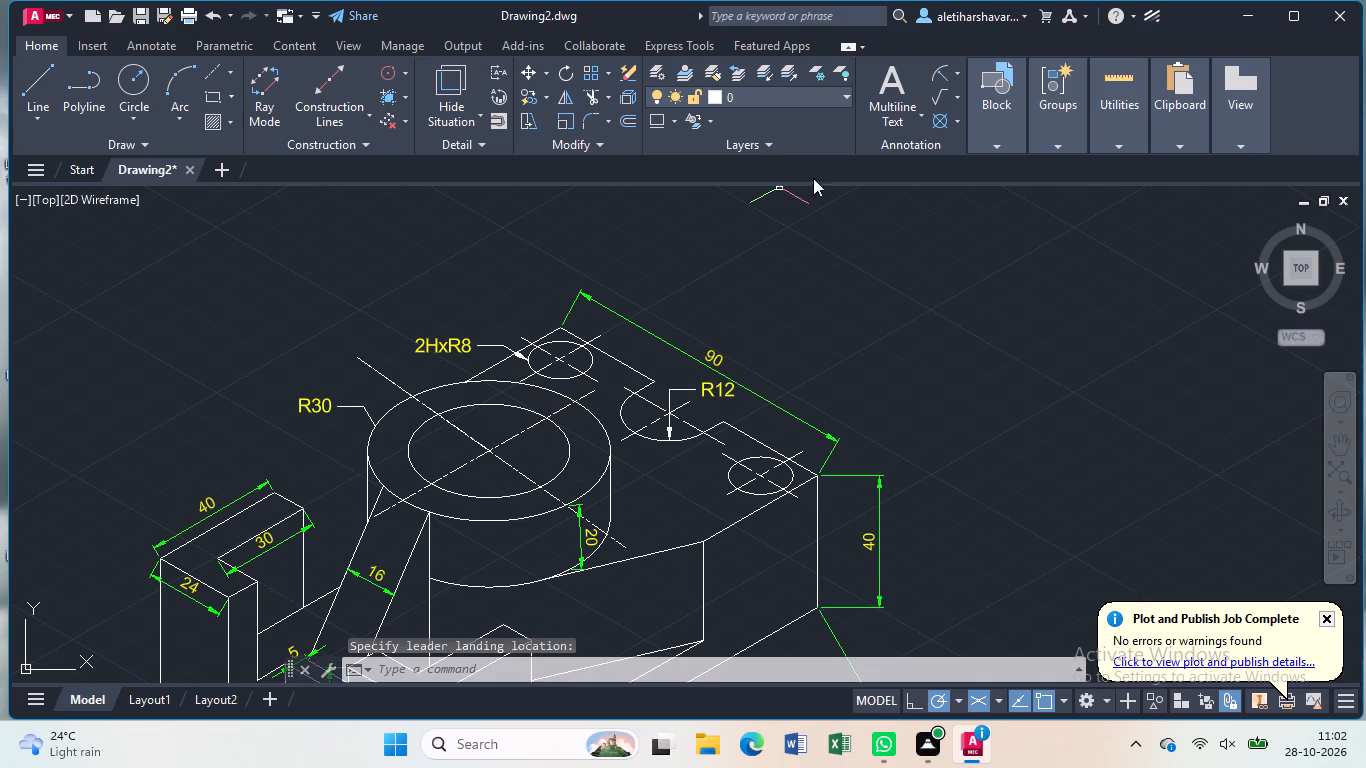
Add a multileader pointing to the top of the boss's inner circle, with yellow text R20.
{"action": "type", "text": "ml"}
{"action": "left_click", "coordinate": [916, 302]}
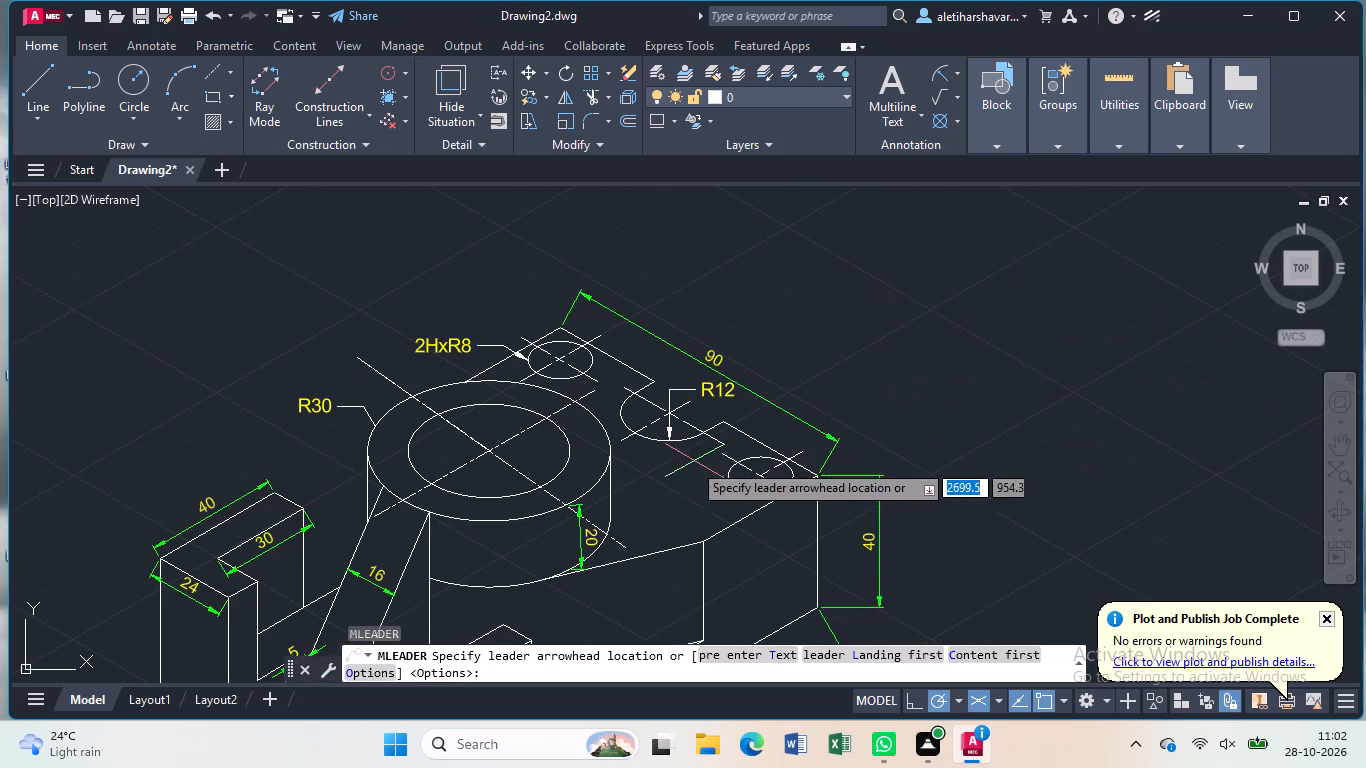
{"action": "left_click", "coordinate": [477, 406]}
{"action": "left_click", "coordinate": [459, 372]}
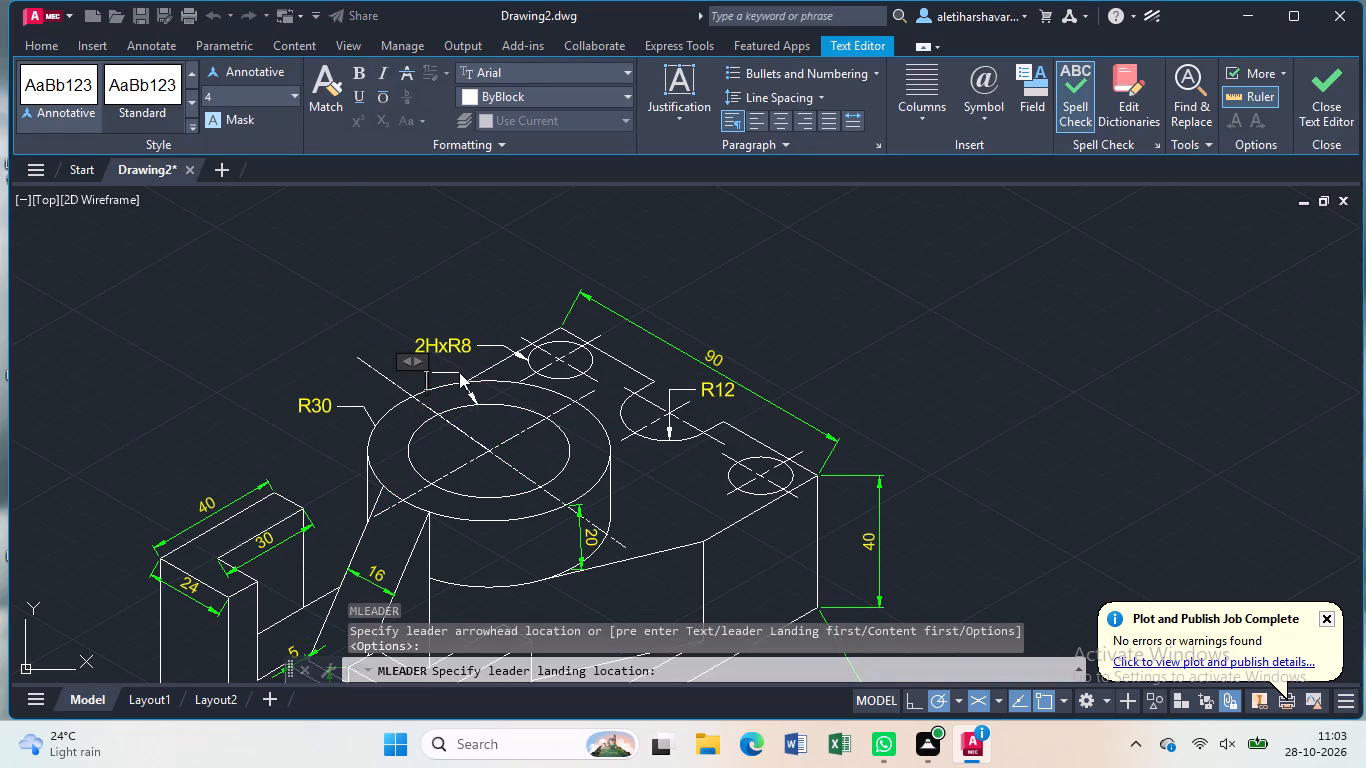
{"action": "left_click", "coordinate": [628, 91]}
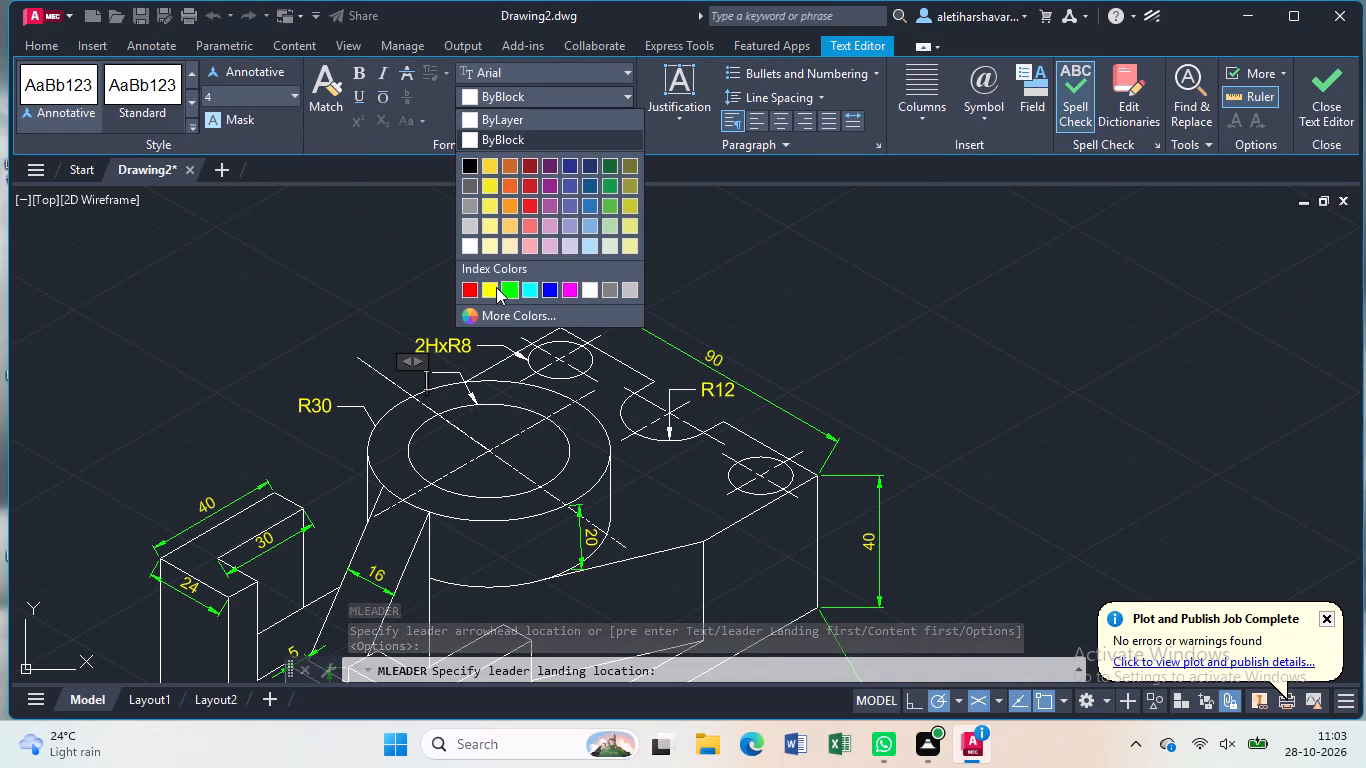
{"action": "left_click", "coordinate": [488, 290]}
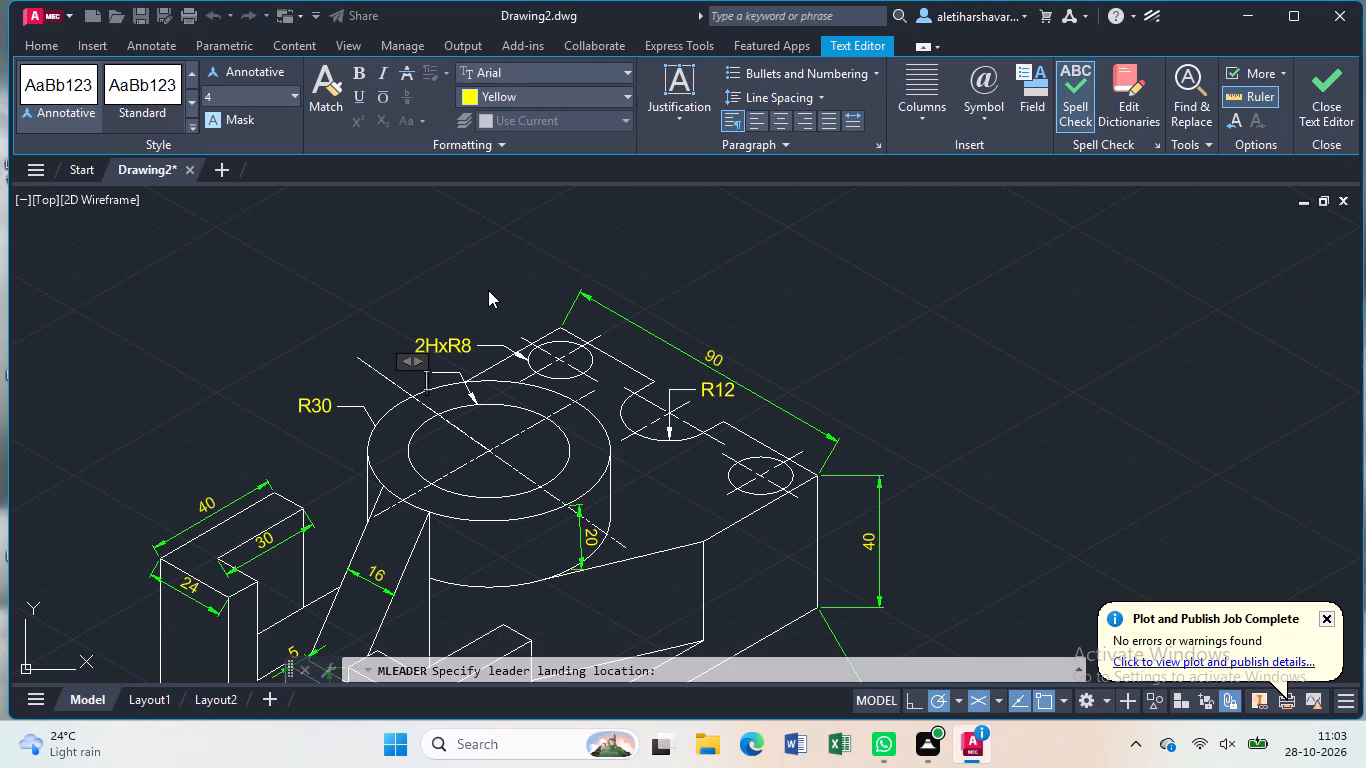
{"action": "type", "text": "R20"}
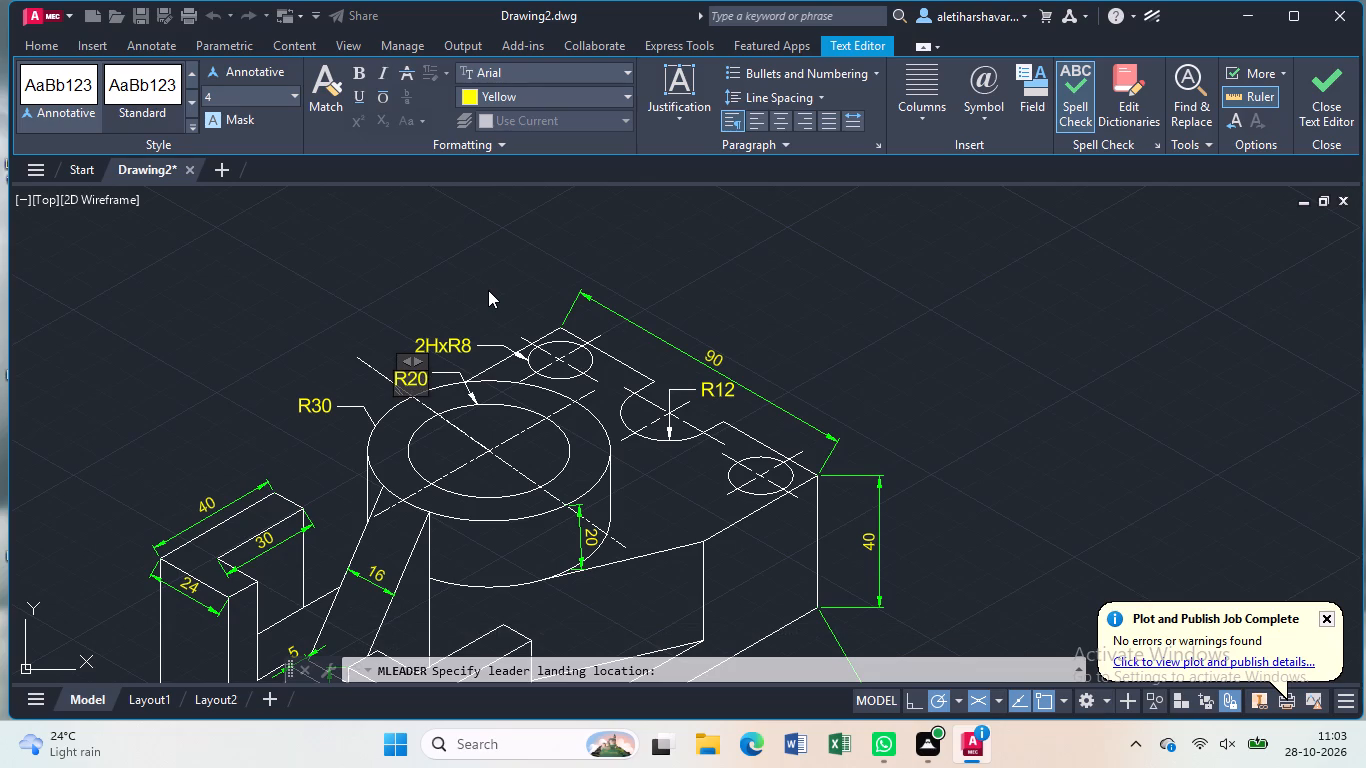
{"action": "left_click", "coordinate": [488, 290]}
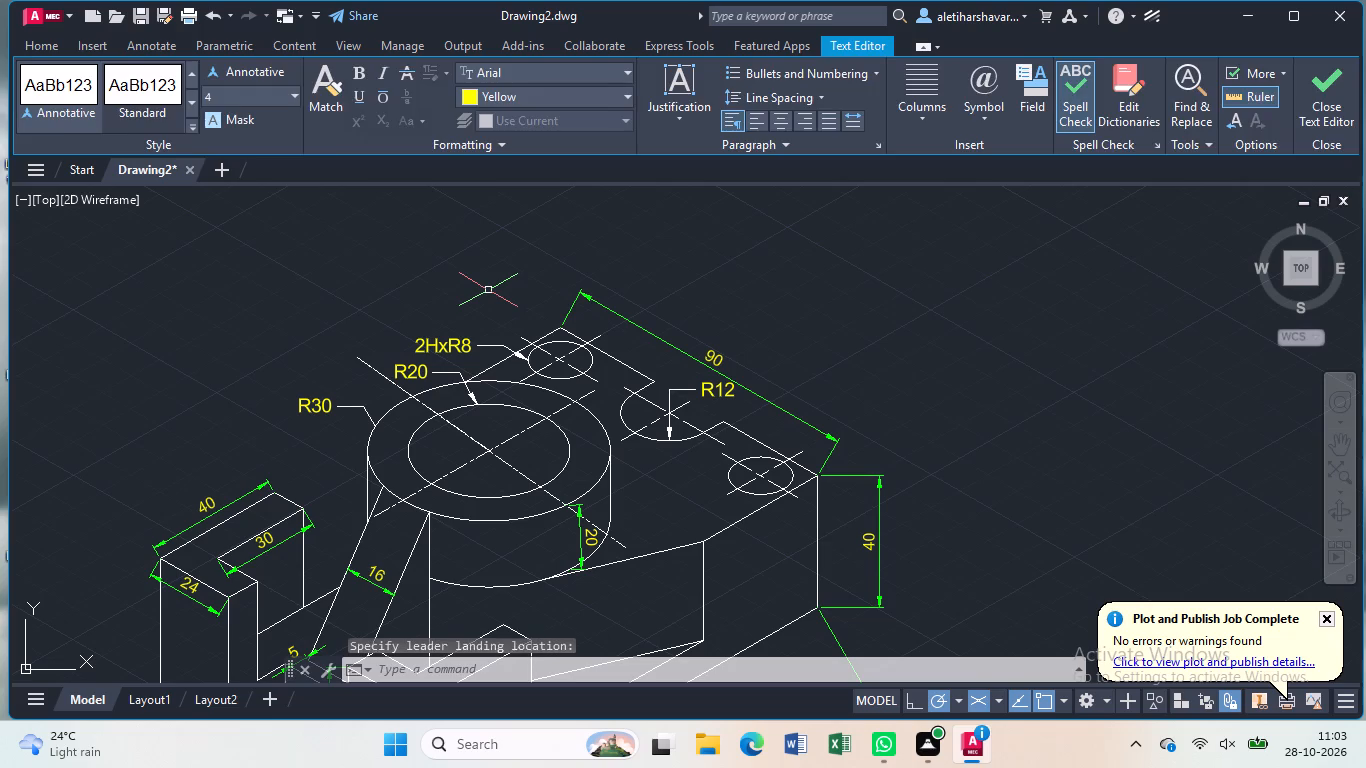
Draw two vertical helper lines from the front recess's two lower corners down past the block's long bottom edge.
{"action": "scroll", "coordinate": [598, 396], "scroll_direction": "down", "scroll_amount": 1}
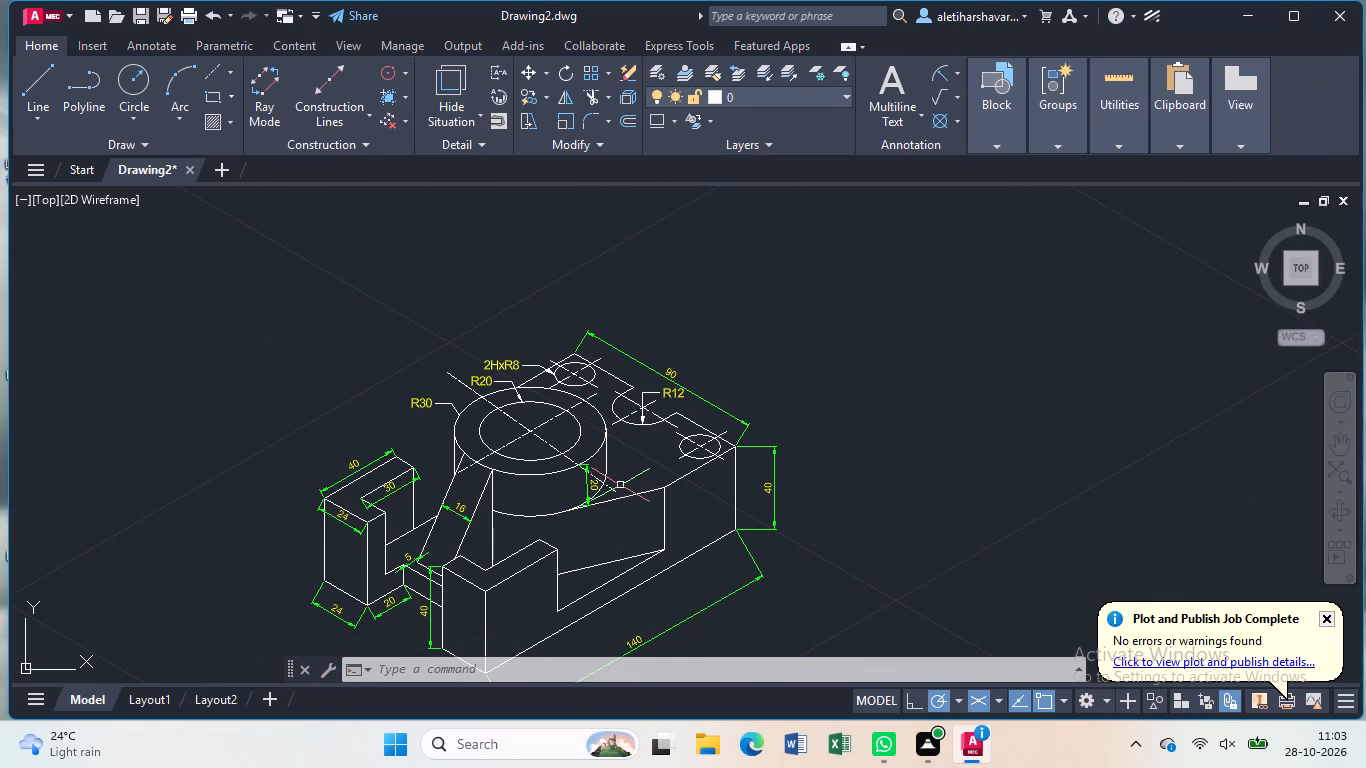
{"action": "middle_click_drag", "start_coordinate": [626, 554], "coordinate": [598, 401]}
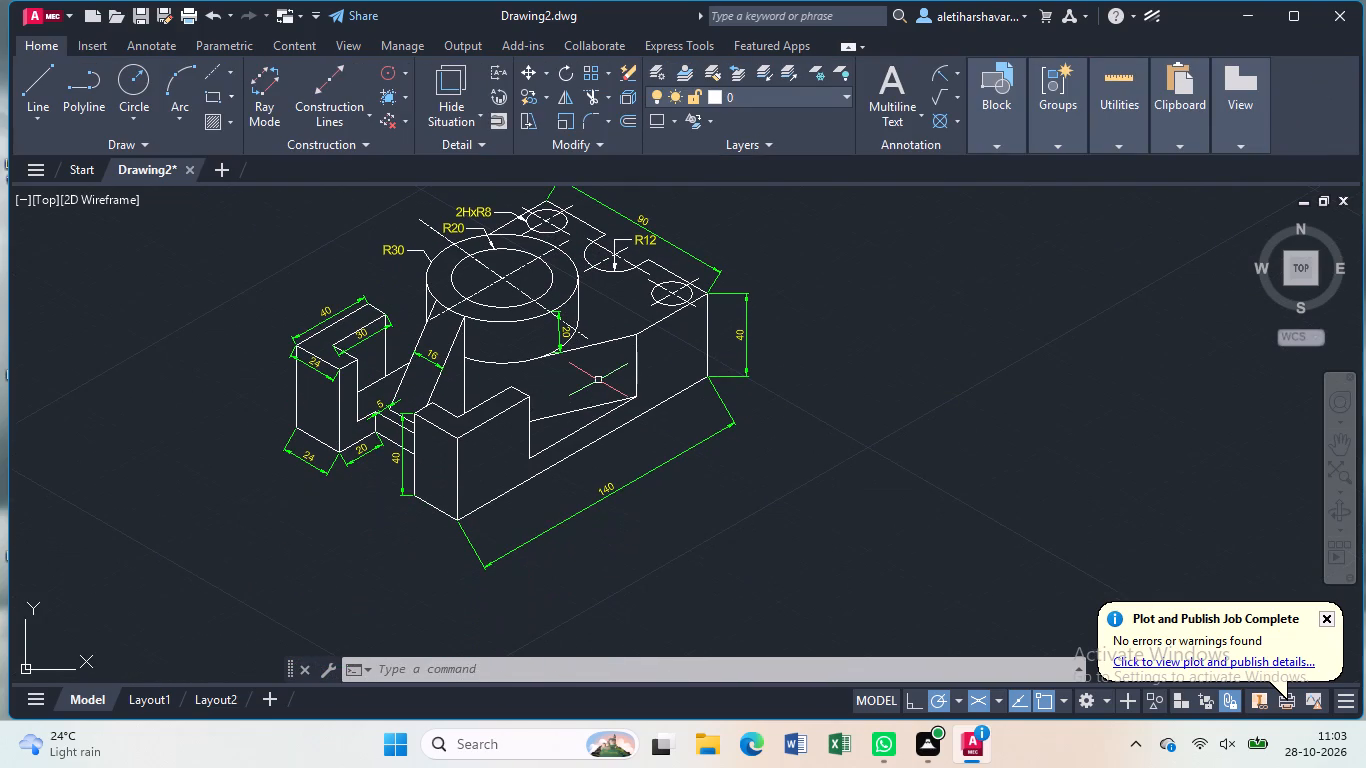
{"action": "scroll", "coordinate": [598, 380], "scroll_direction": "up", "scroll_amount": 1}
{"action": "key", "text": "l"}
{"action": "key", "text": "Return"}
{"action": "left_click", "coordinate": [655, 405]}
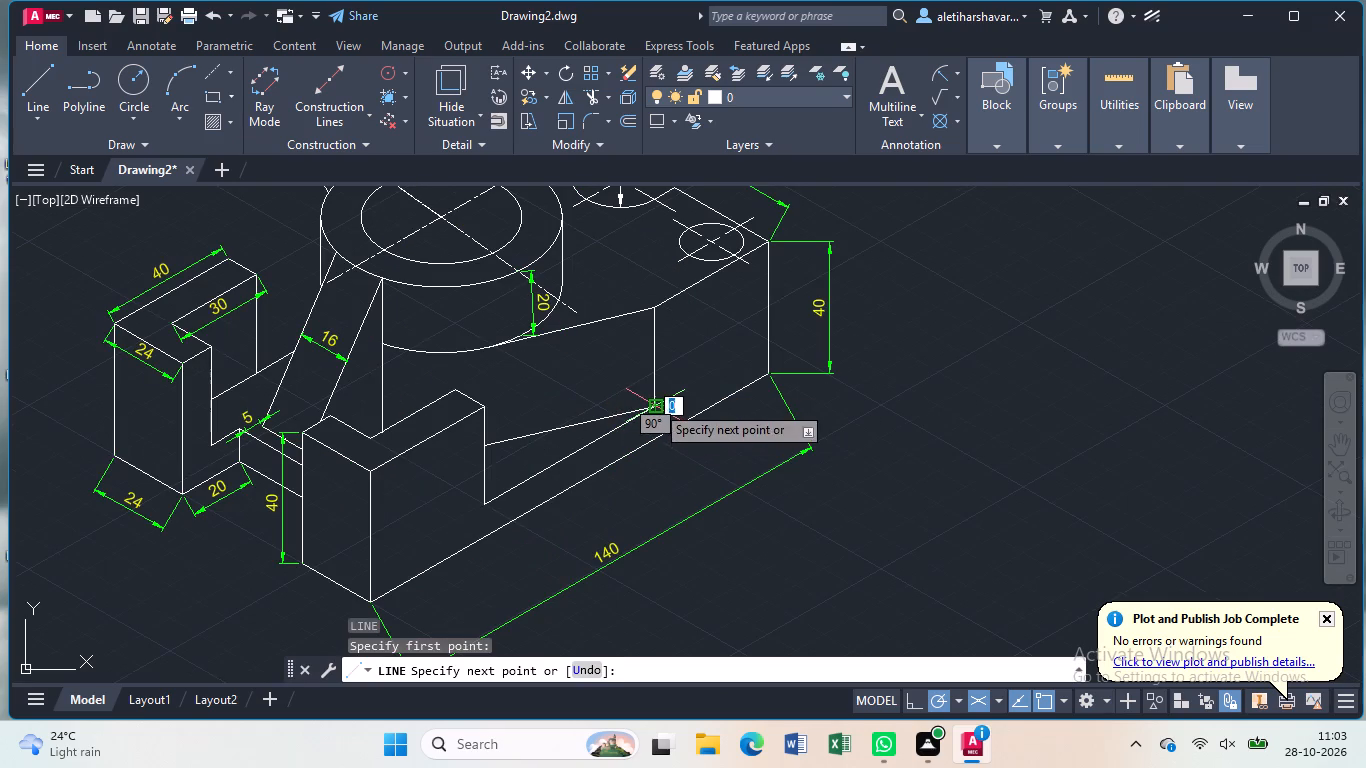
{"action": "left_click", "coordinate": [658, 471]}
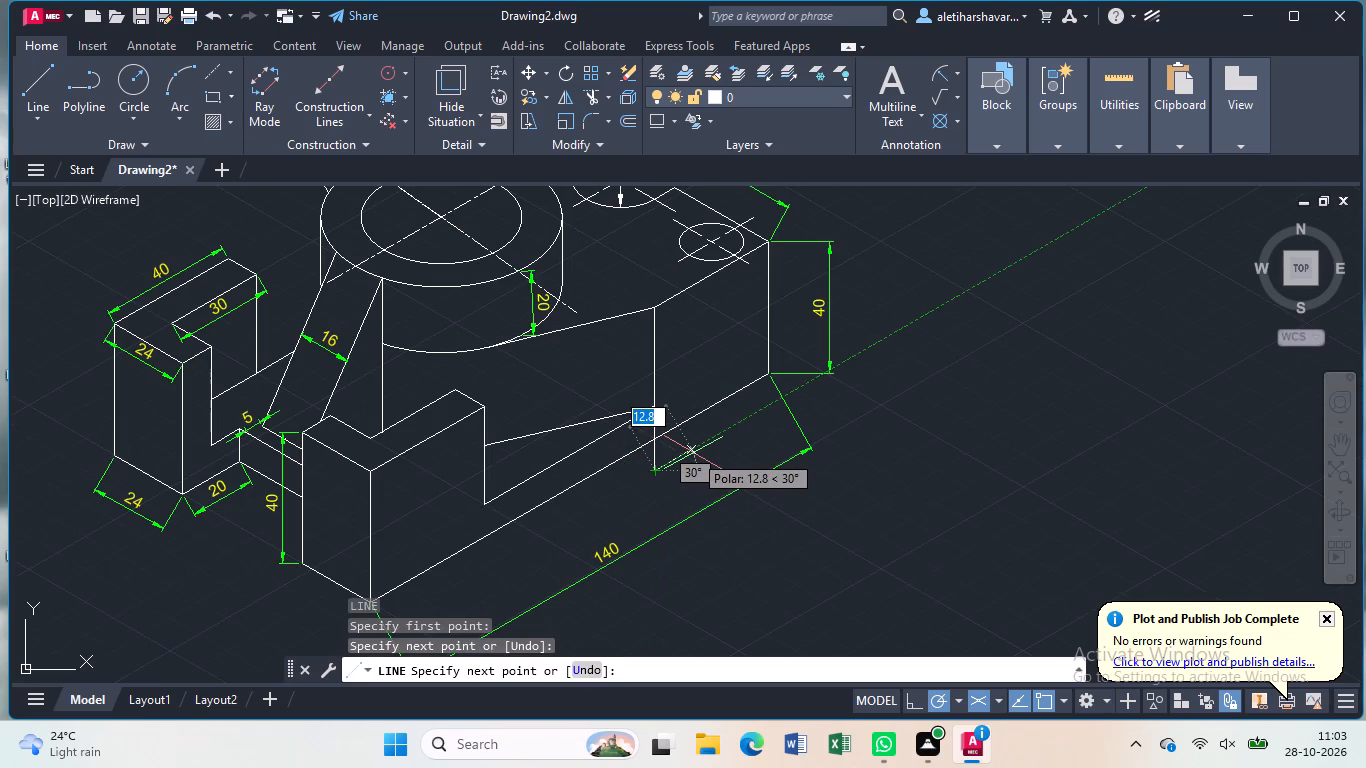
{"action": "key", "text": "Escape"}
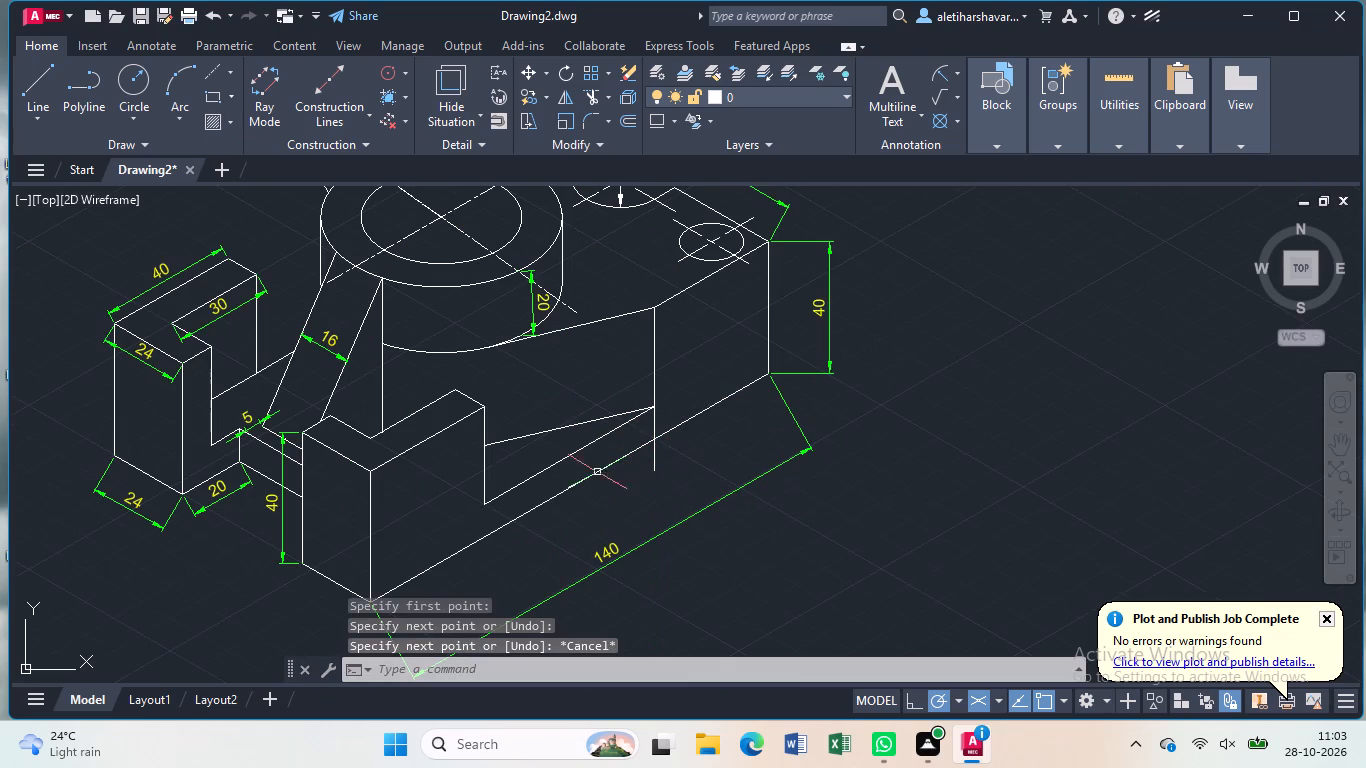
{"action": "key", "text": "l"}
{"action": "key", "text": "Return"}
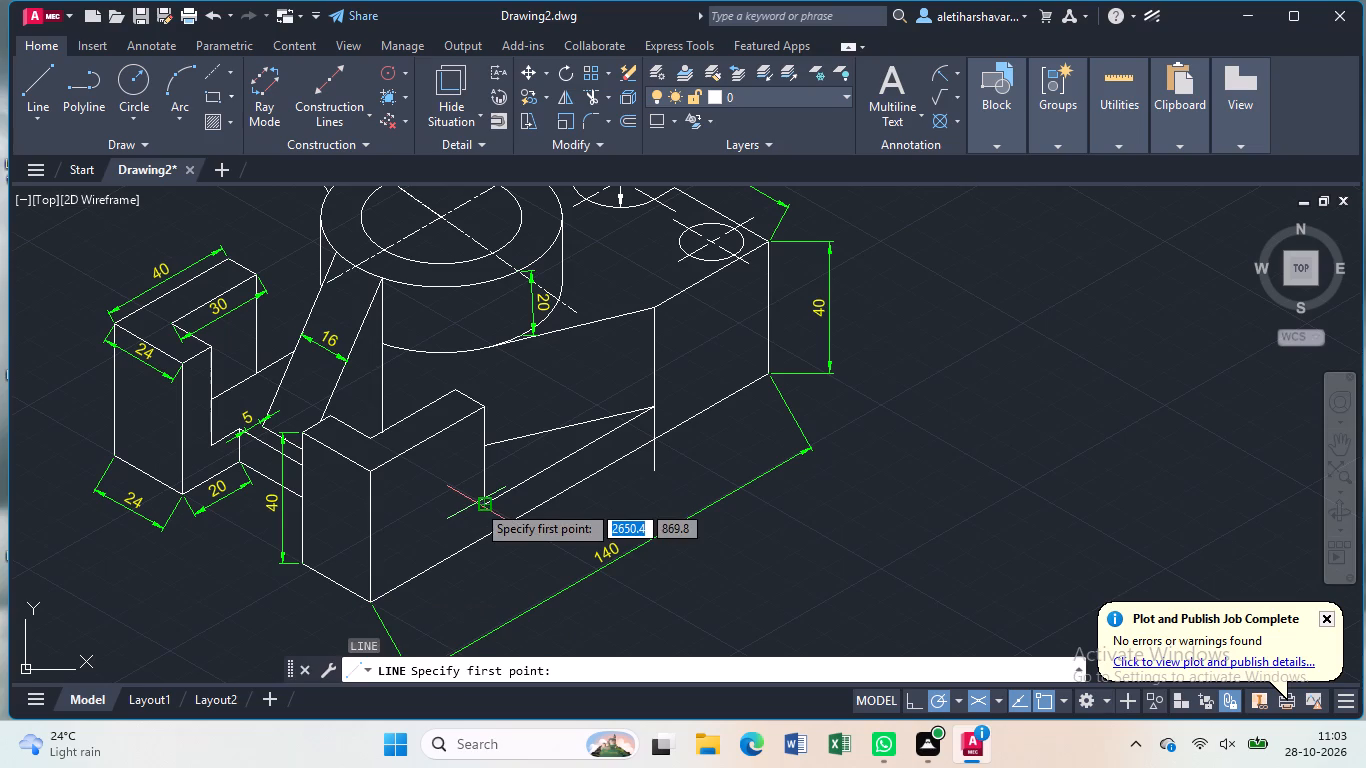
{"action": "left_click_drag", "start_coordinate": [485, 507], "coordinate": [491, 516]}
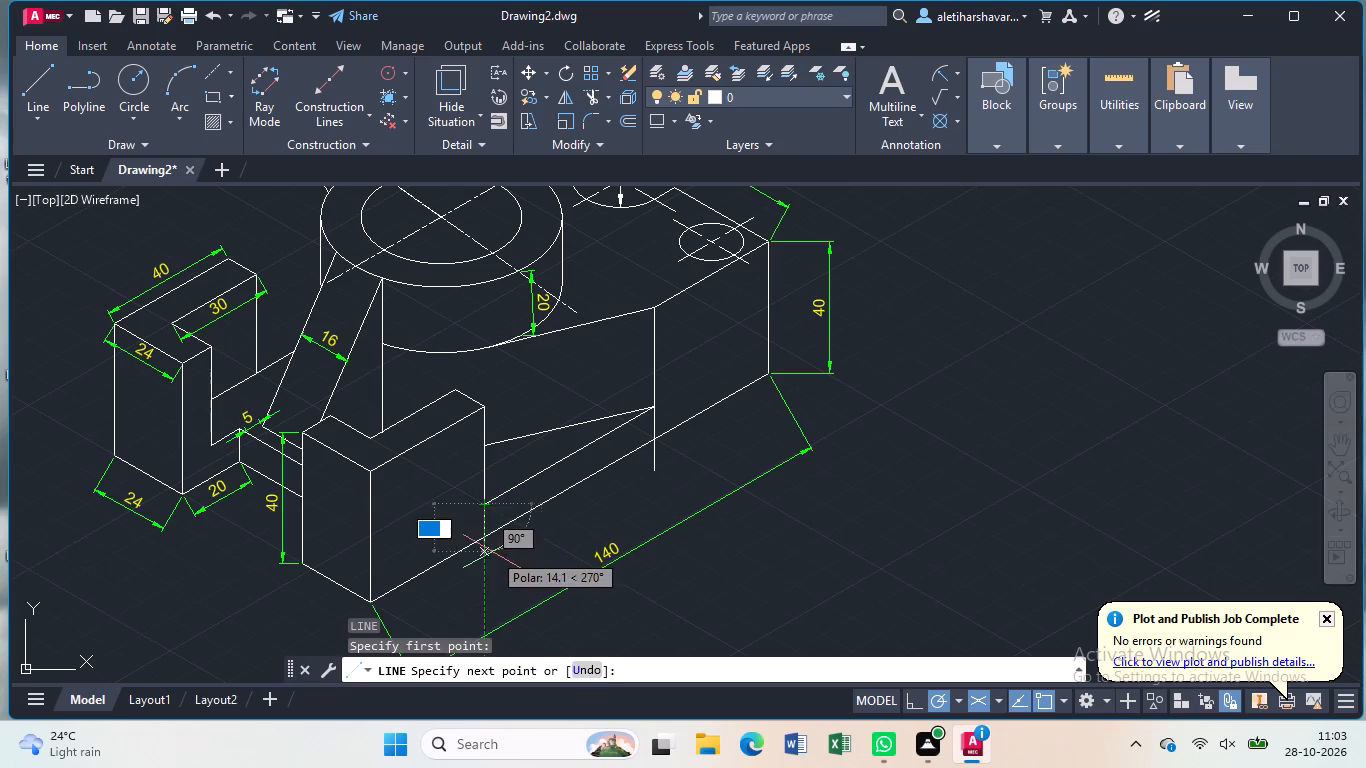
{"action": "left_click", "coordinate": [494, 569]}
{"action": "key", "text": "Escape"}
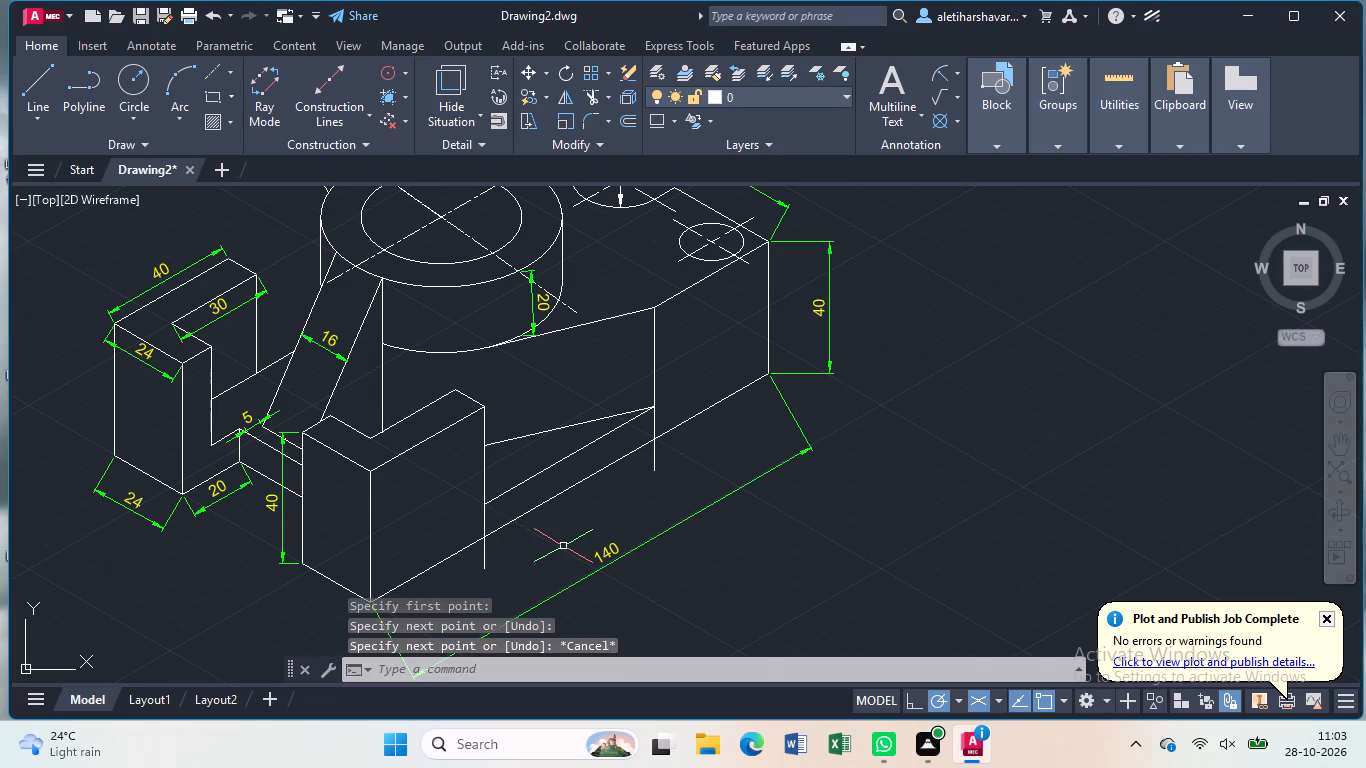
Add an aligned dimension along the long bottom edge, from the rear helper line to the block's far right corner.
{"action": "left_click", "coordinate": [955, 65]}
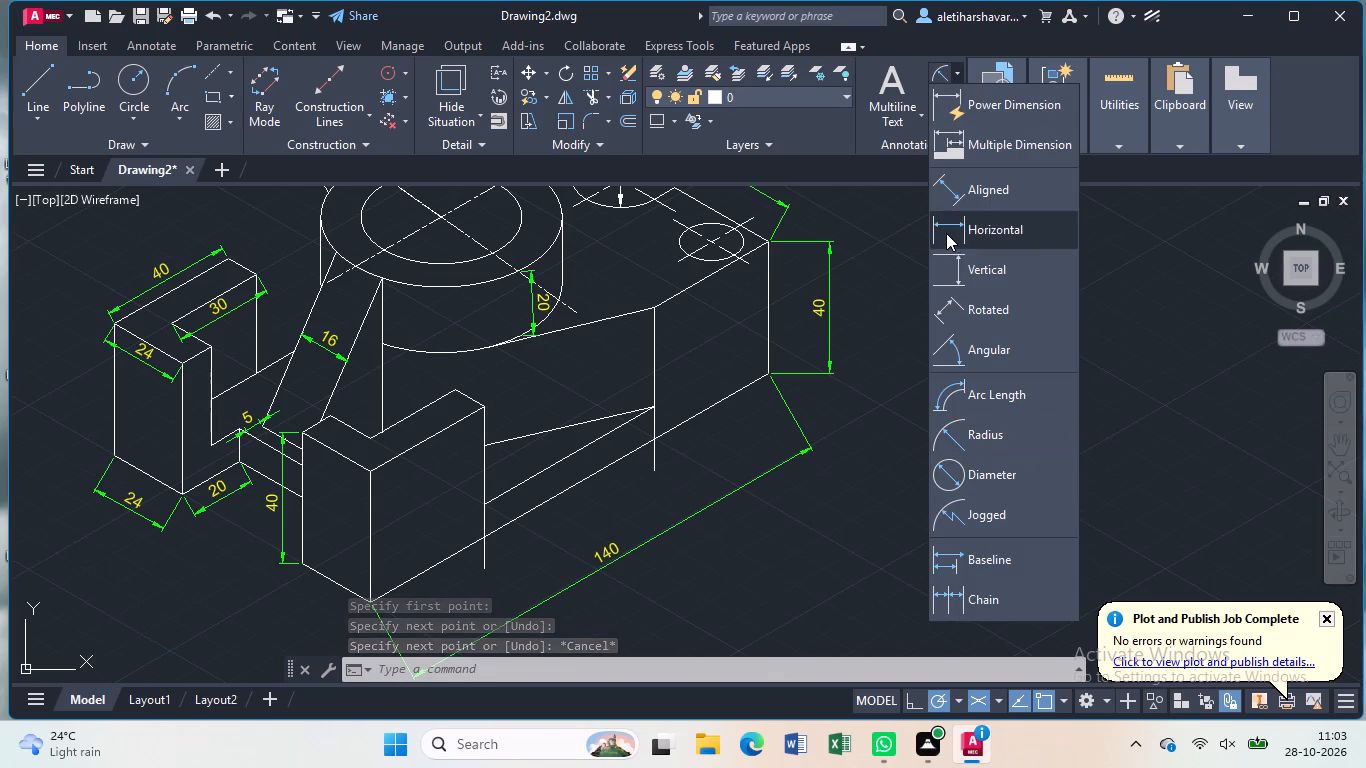
{"action": "left_click", "coordinate": [962, 187]}
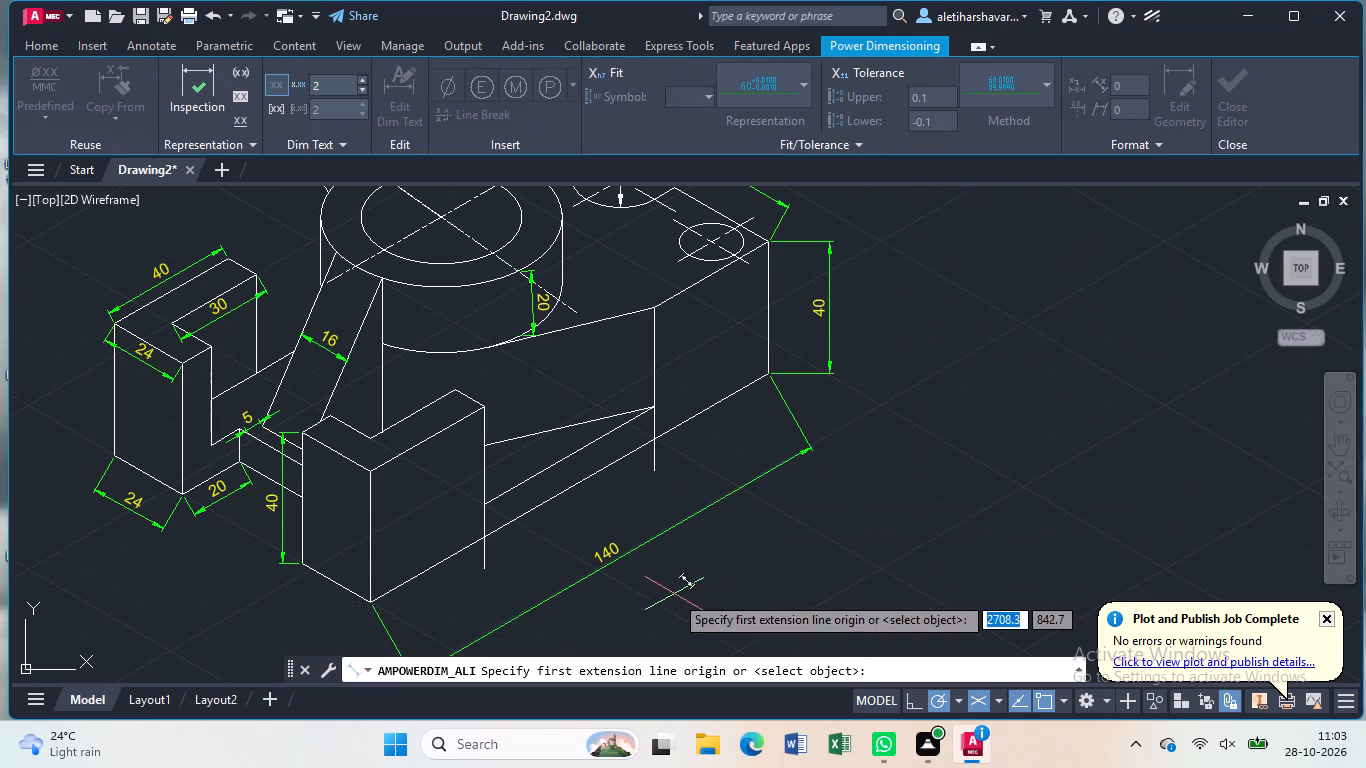
{"action": "scroll", "coordinate": [687, 558], "scroll_direction": "up", "scroll_amount": 3}
{"action": "scroll", "coordinate": [712, 457], "scroll_direction": "down", "scroll_amount": 3}
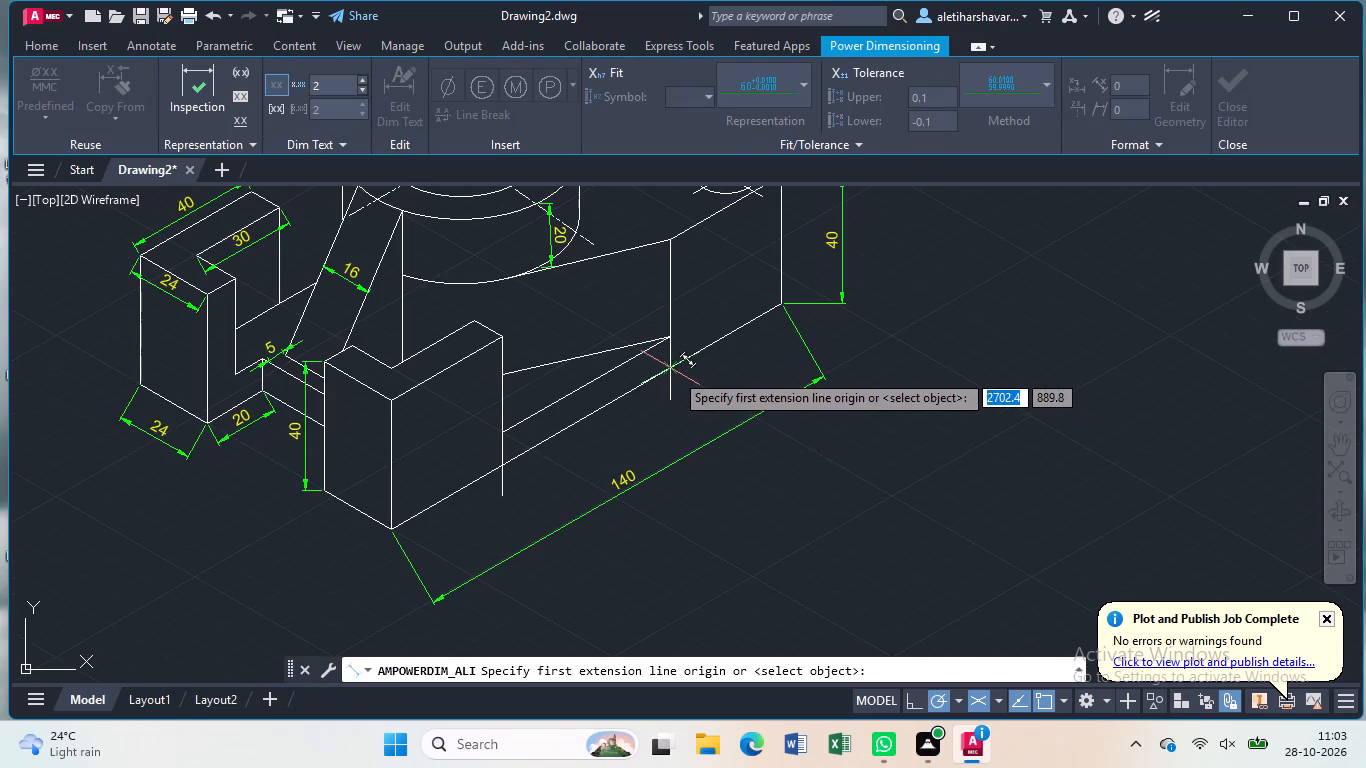
{"action": "left_click", "coordinate": [673, 371]}
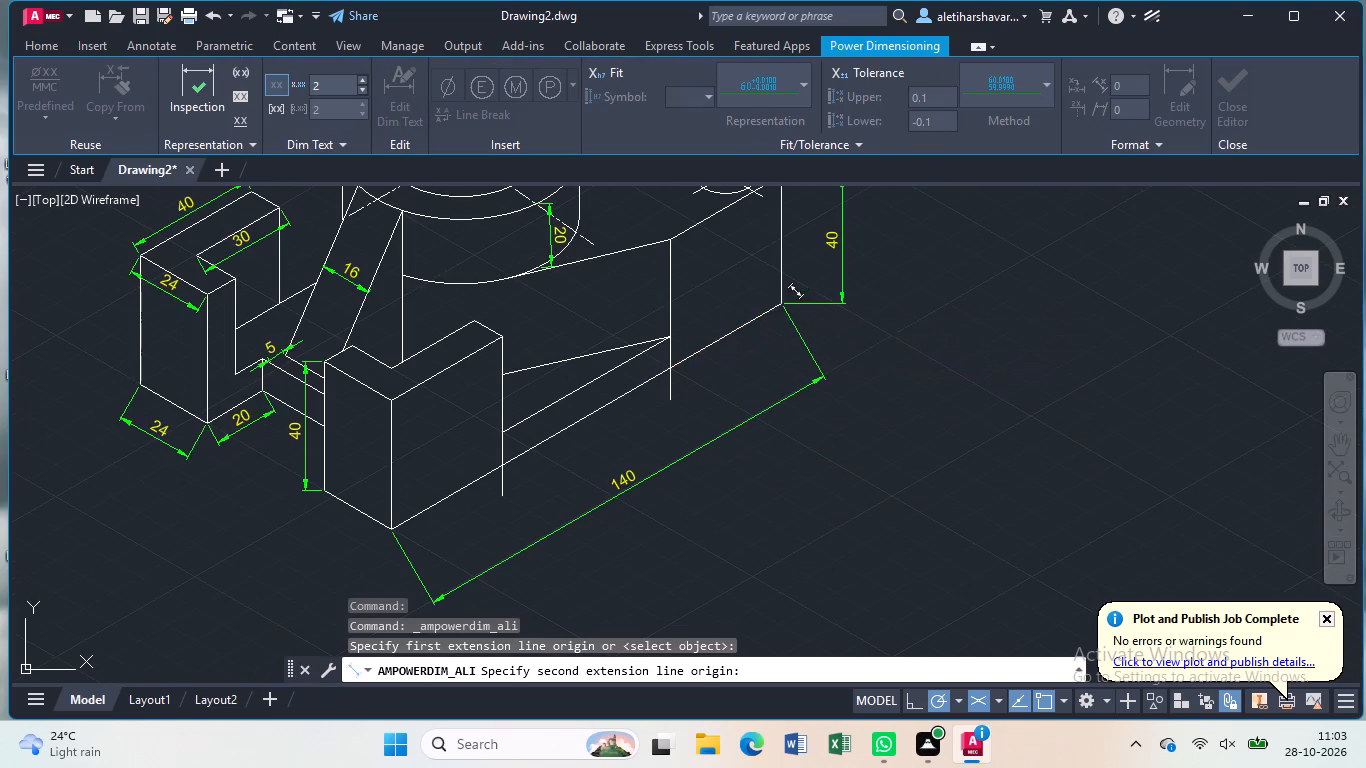
{"action": "left_click", "coordinate": [783, 304]}
{"action": "left_click", "coordinate": [785, 324]}
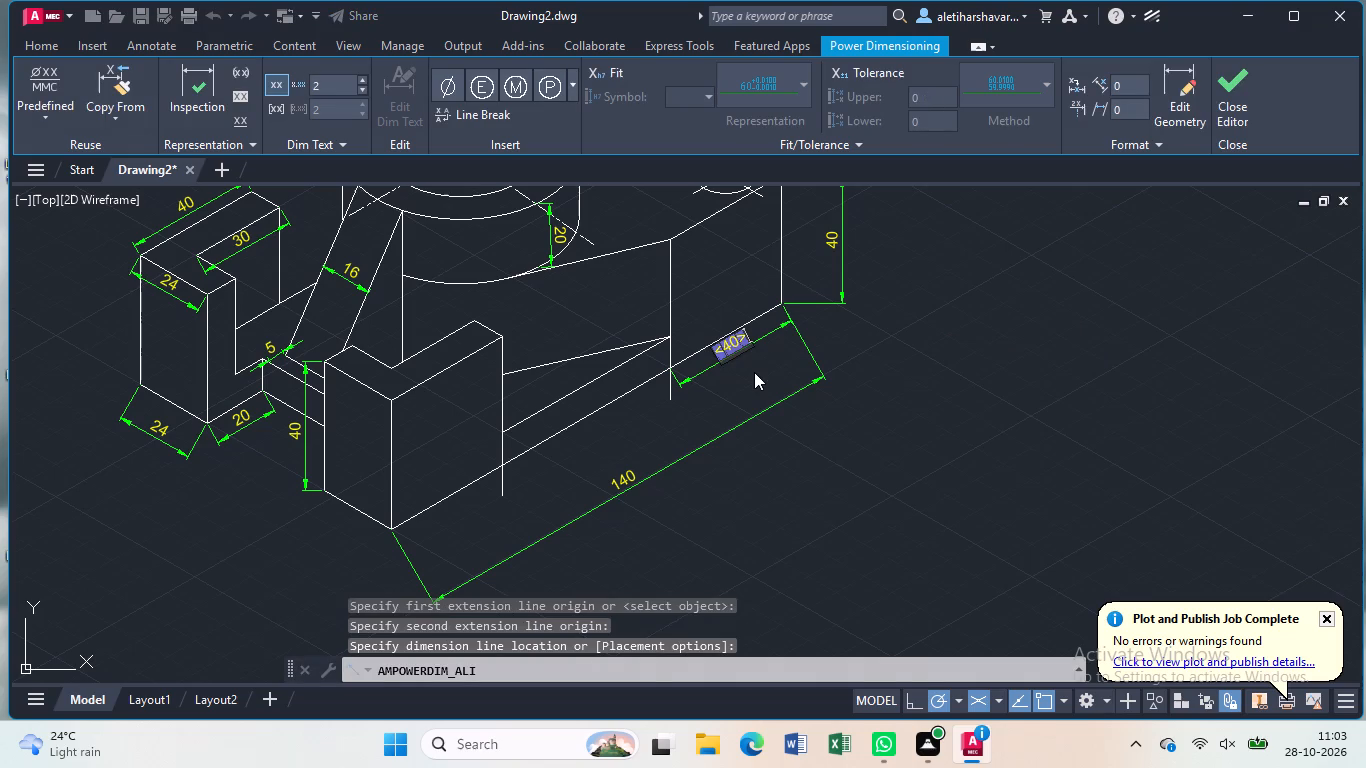
{"action": "key", "text": "Return"}
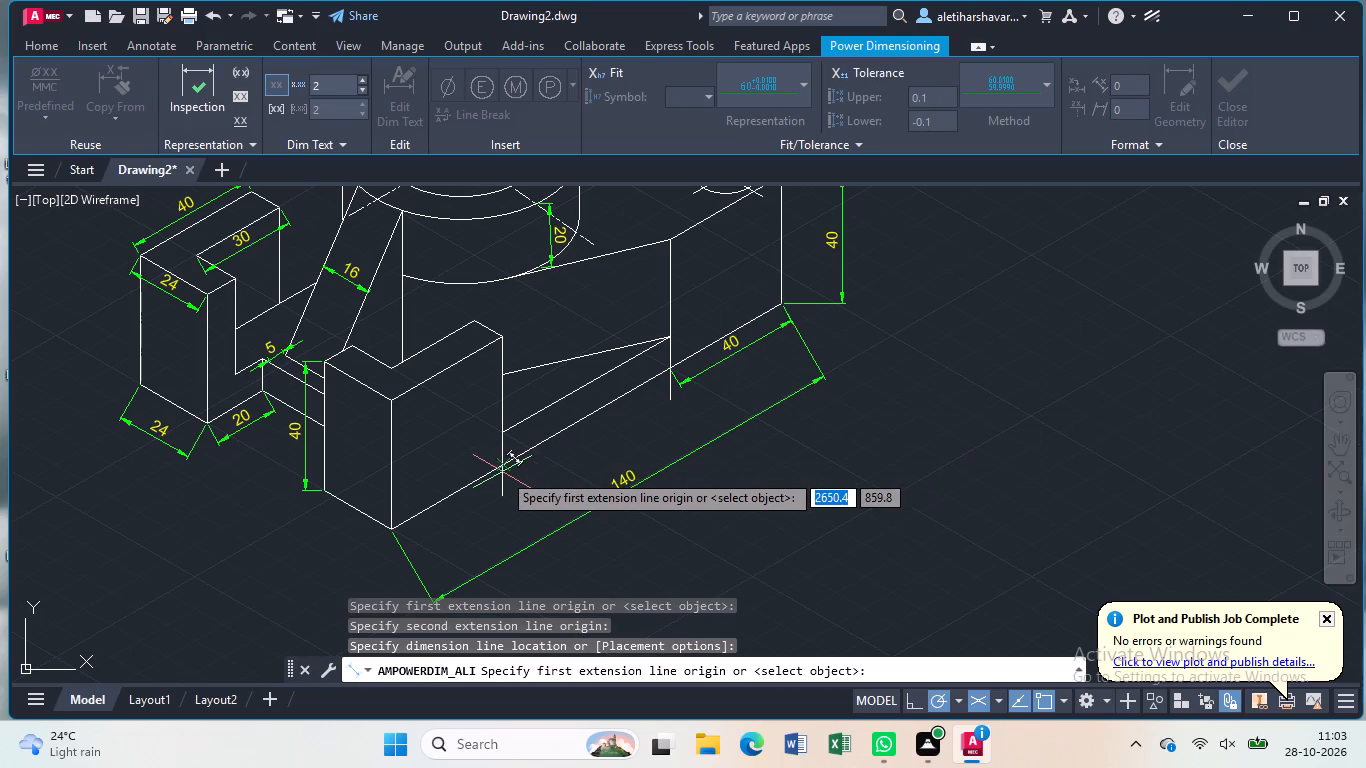
Add an aligned dimension along the bottom edge between the two helper lines, in line with the adjacent dimension.
{"action": "left_click", "coordinate": [504, 463]}
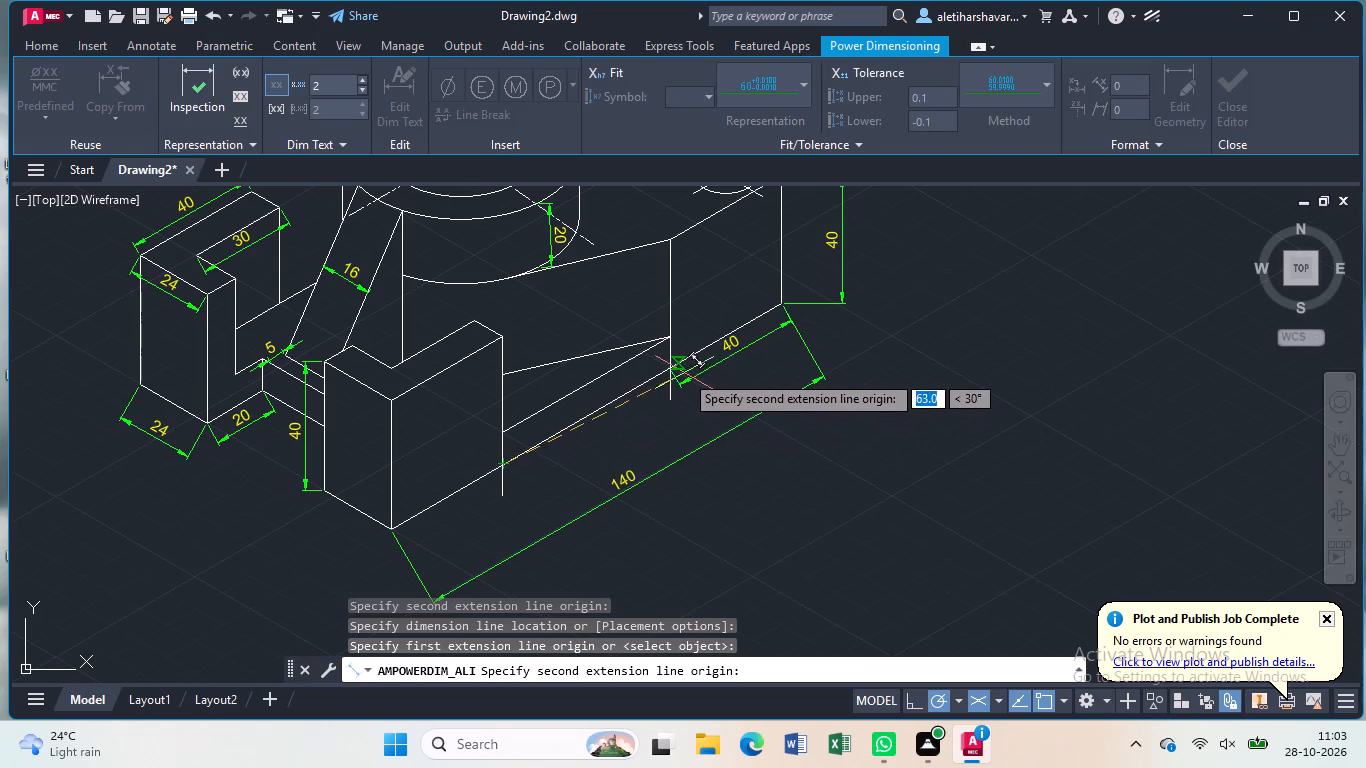
{"action": "left_click", "coordinate": [672, 371]}
{"action": "left_click", "coordinate": [672, 372]}
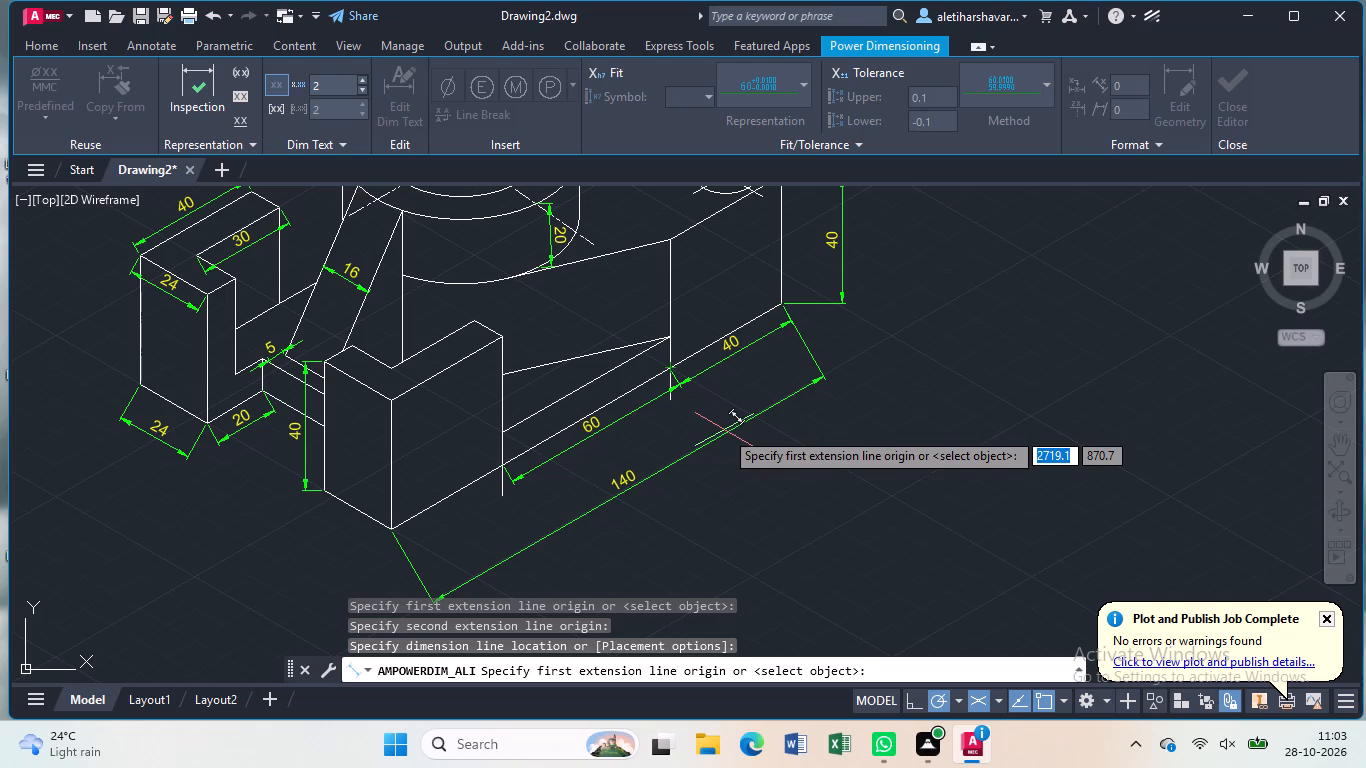
{"action": "key", "text": "Escape"}
Trim away both vertical helper lines below the front recess's lower corners, above and below the long bottom edge.
{"action": "type", "text": "tr"}
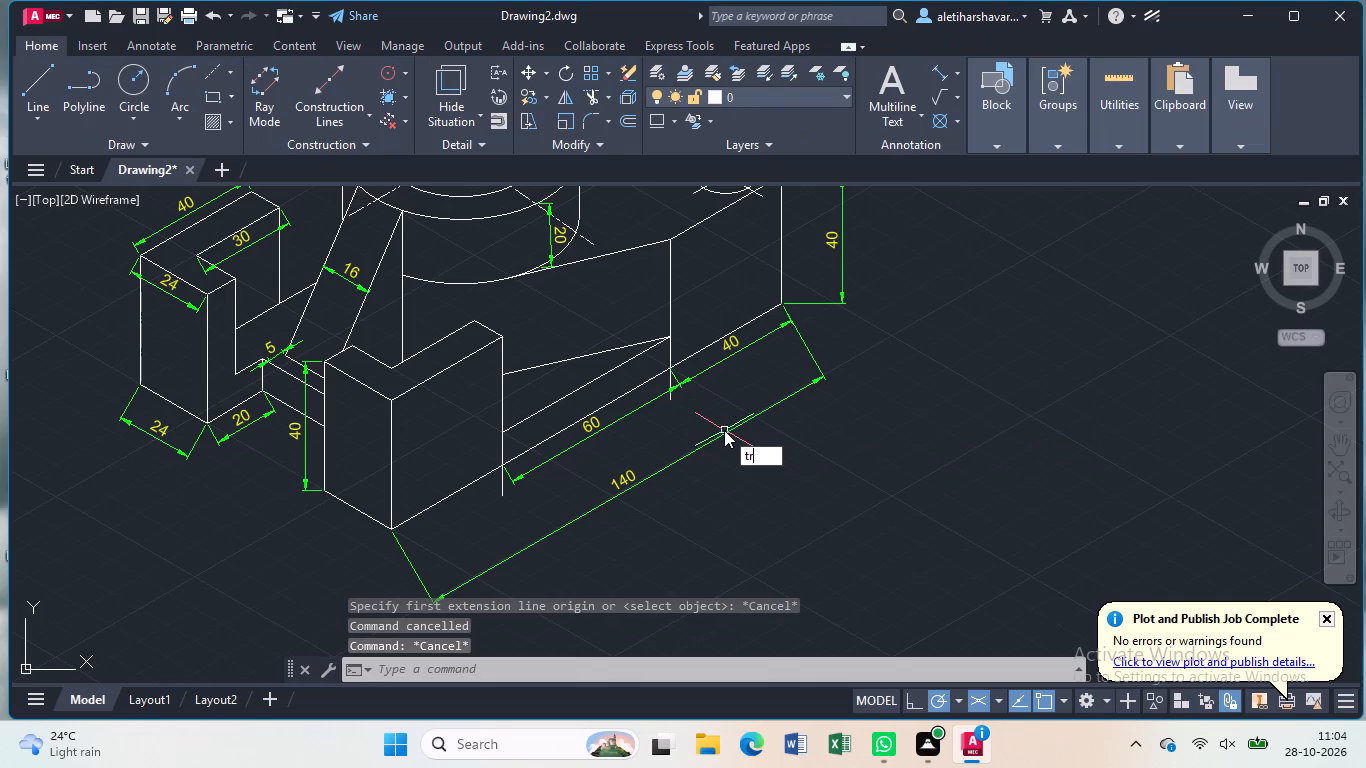
{"action": "key", "text": "Return"}
{"action": "scroll", "coordinate": [699, 421], "scroll_direction": "up", "scroll_amount": 2}
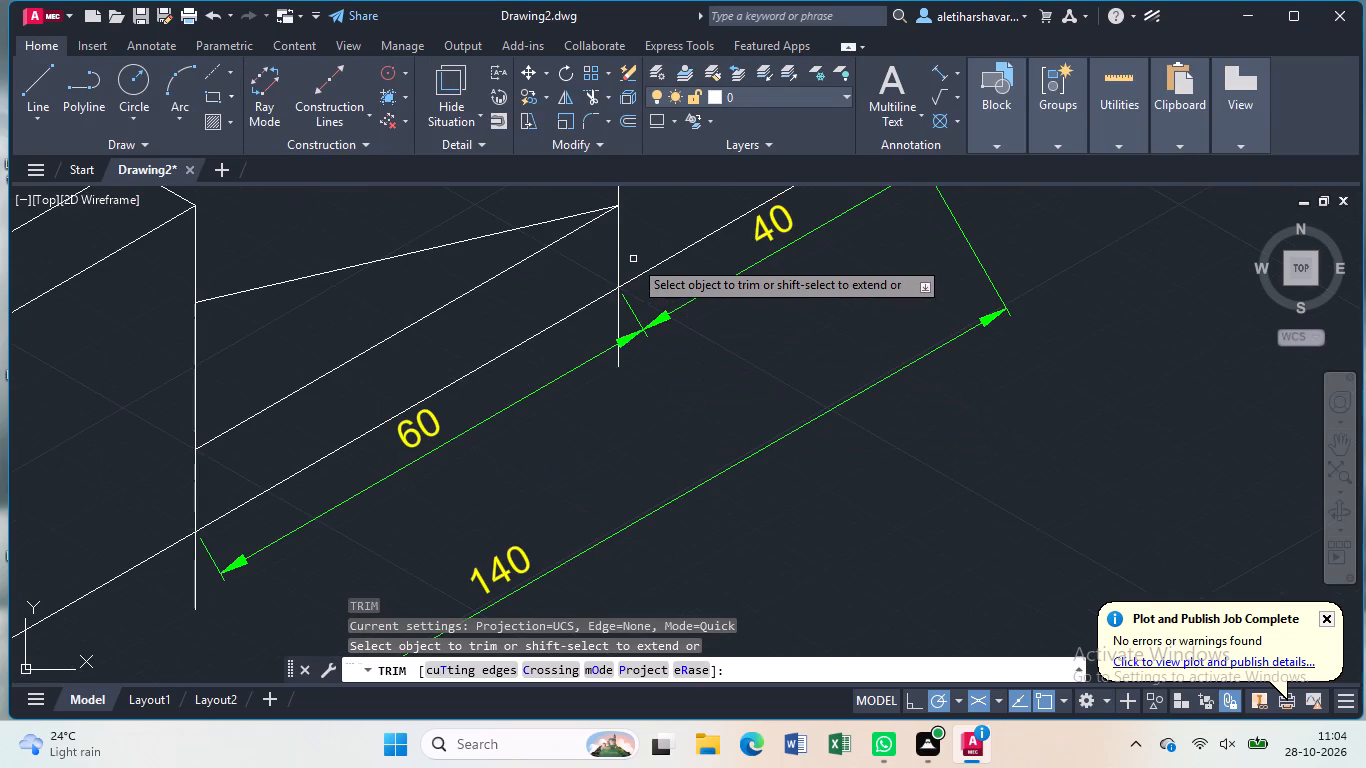
{"action": "left_click", "coordinate": [620, 255]}
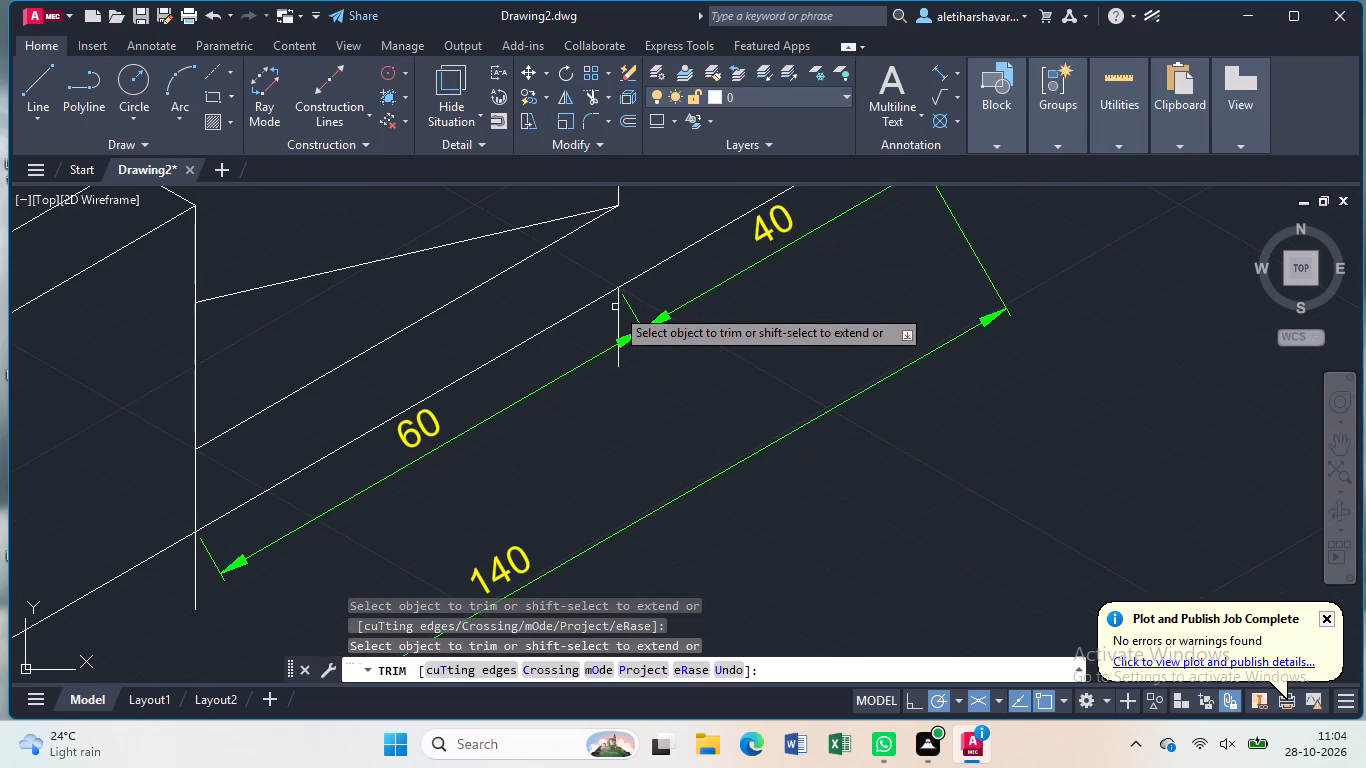
{"action": "left_click", "coordinate": [618, 315]}
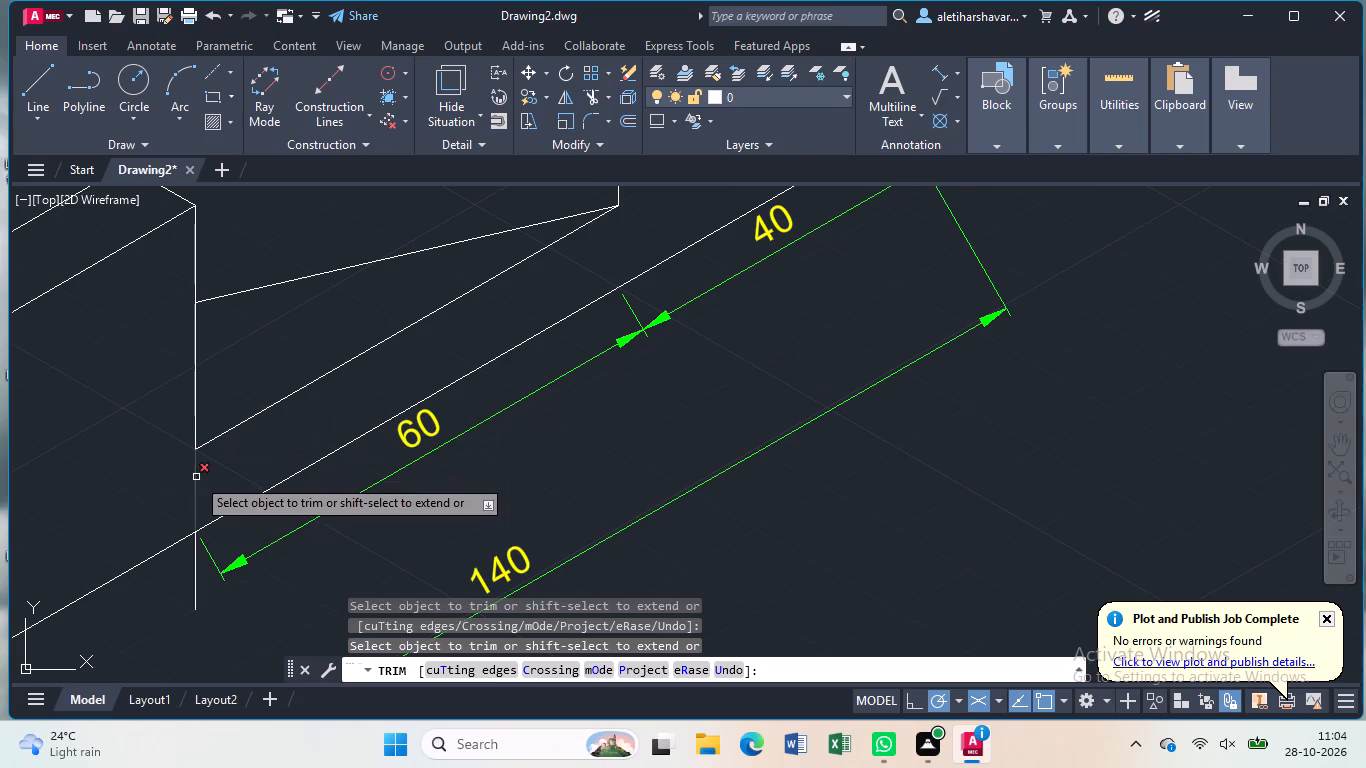
{"action": "left_click", "coordinate": [196, 477]}
{"action": "left_click", "coordinate": [196, 578]}
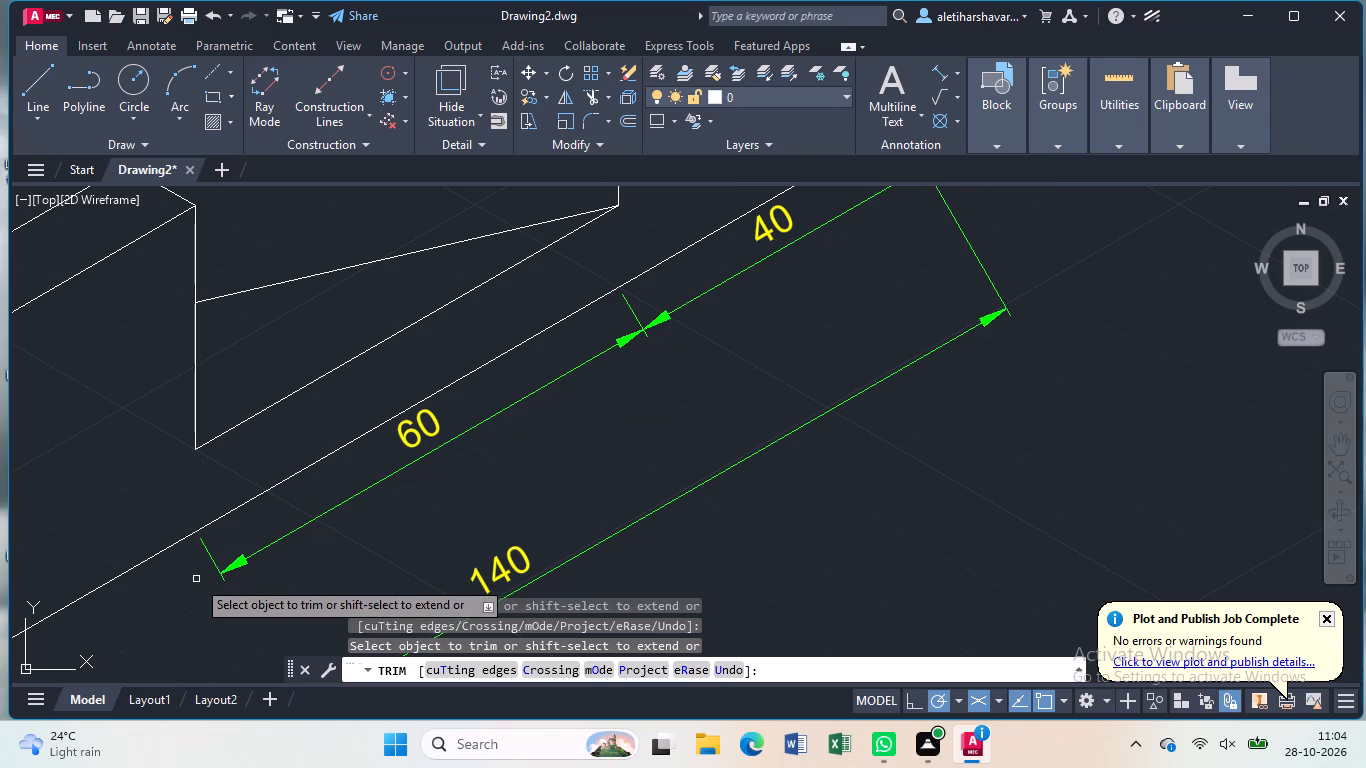
{"action": "key", "text": "Escape"}
Add an aligned dimension across the short top edge at the inner end of the front corner block.
{"action": "scroll", "coordinate": [195, 590], "scroll_direction": "down", "scroll_amount": 2}
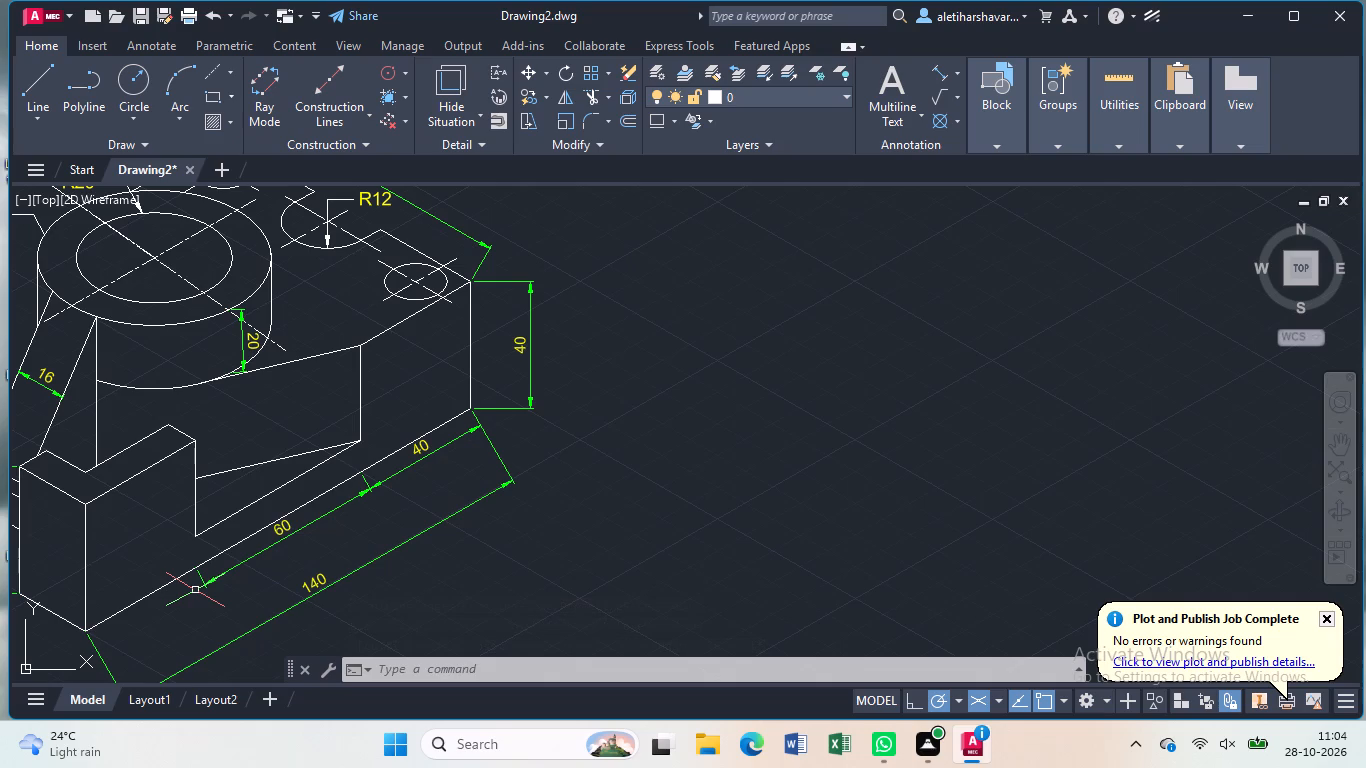
{"action": "left_click", "coordinate": [946, 72]}
{"action": "middle_click_drag", "start_coordinate": [559, 305], "coordinate": [565, 309]}
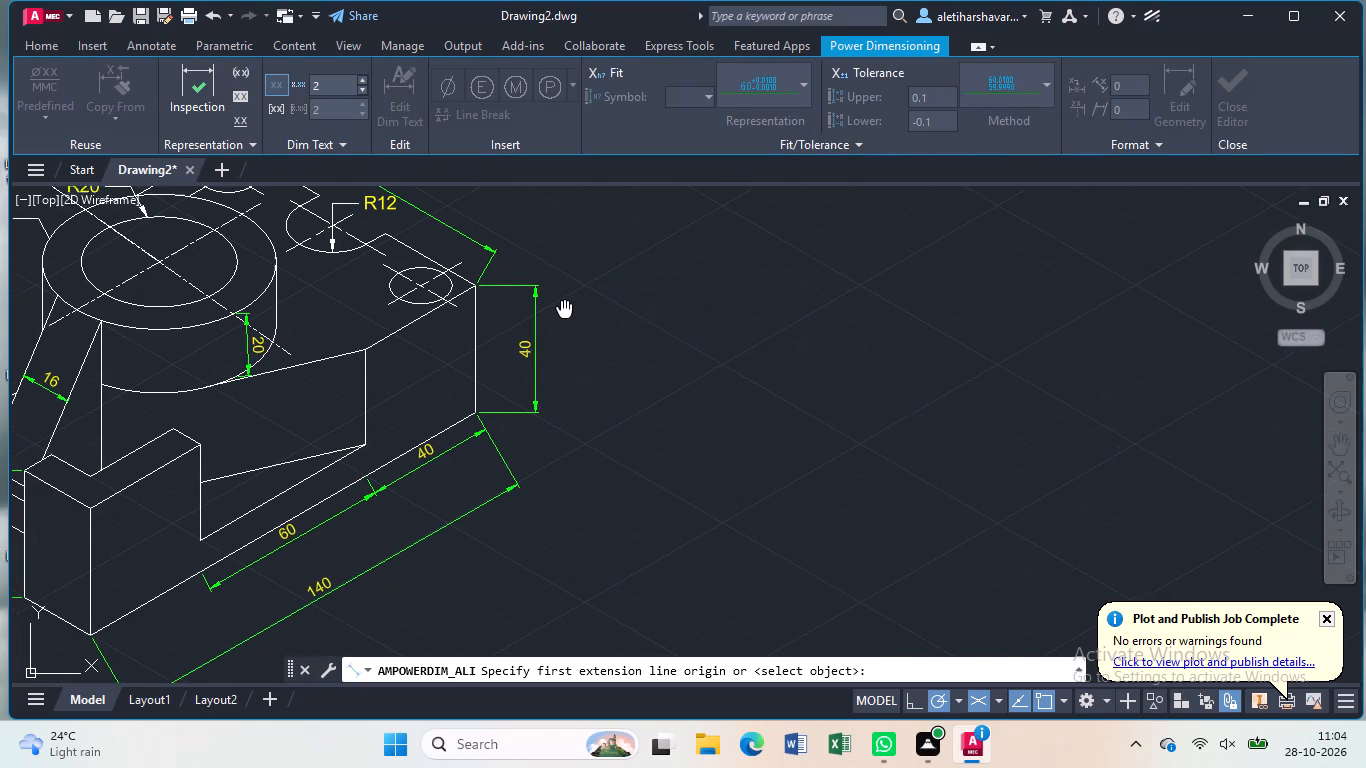
{"action": "middle_click_drag", "start_coordinate": [565, 309], "coordinate": [973, 416]}
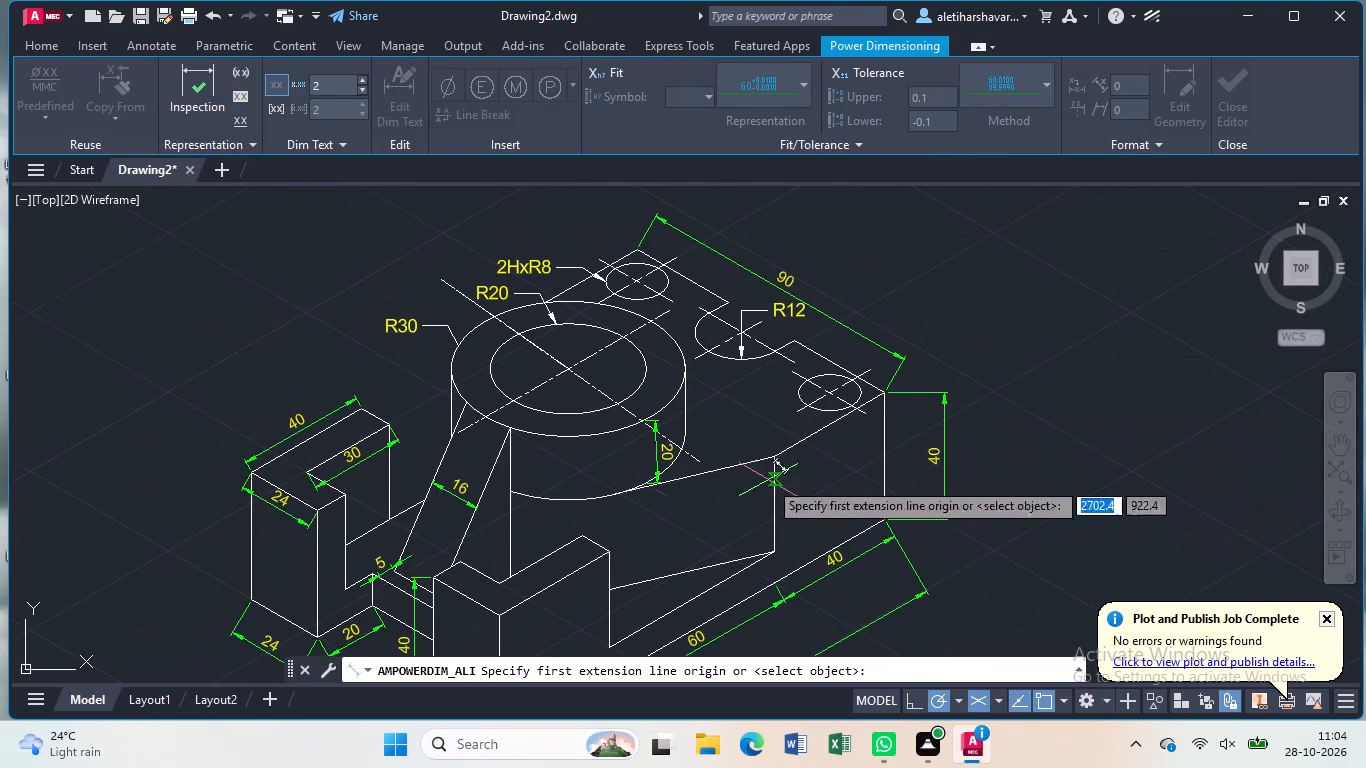
{"action": "scroll", "coordinate": [553, 545], "scroll_direction": "up", "scroll_amount": 2}
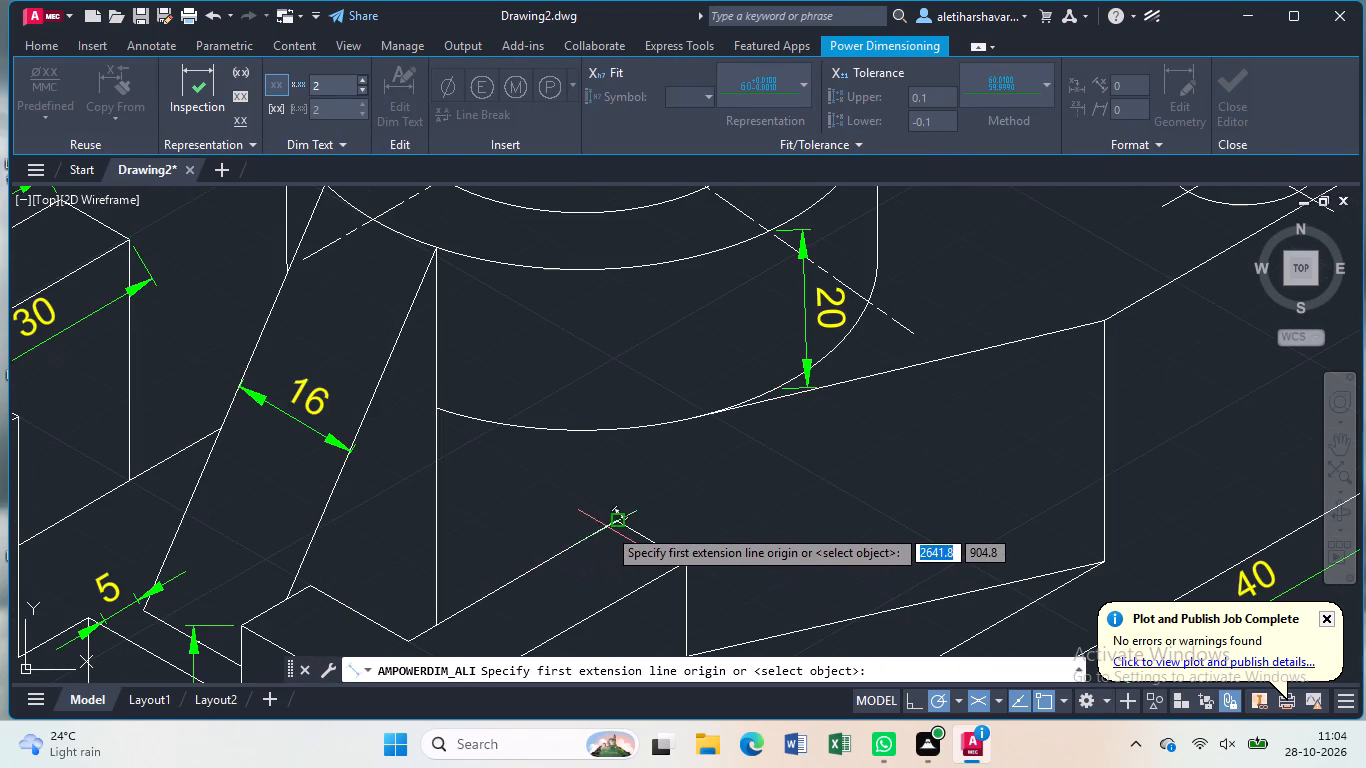
{"action": "left_click", "coordinate": [611, 523]}
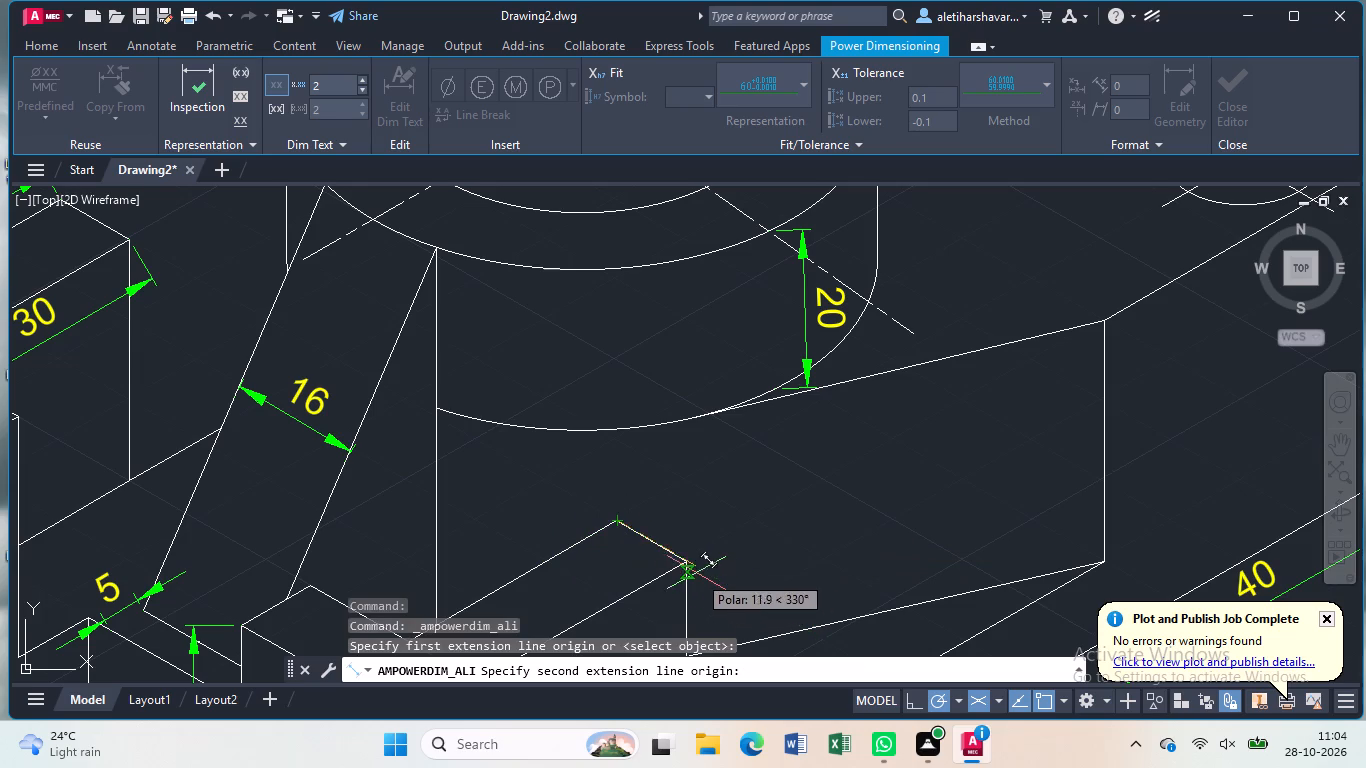
{"action": "left_click", "coordinate": [690, 565]}
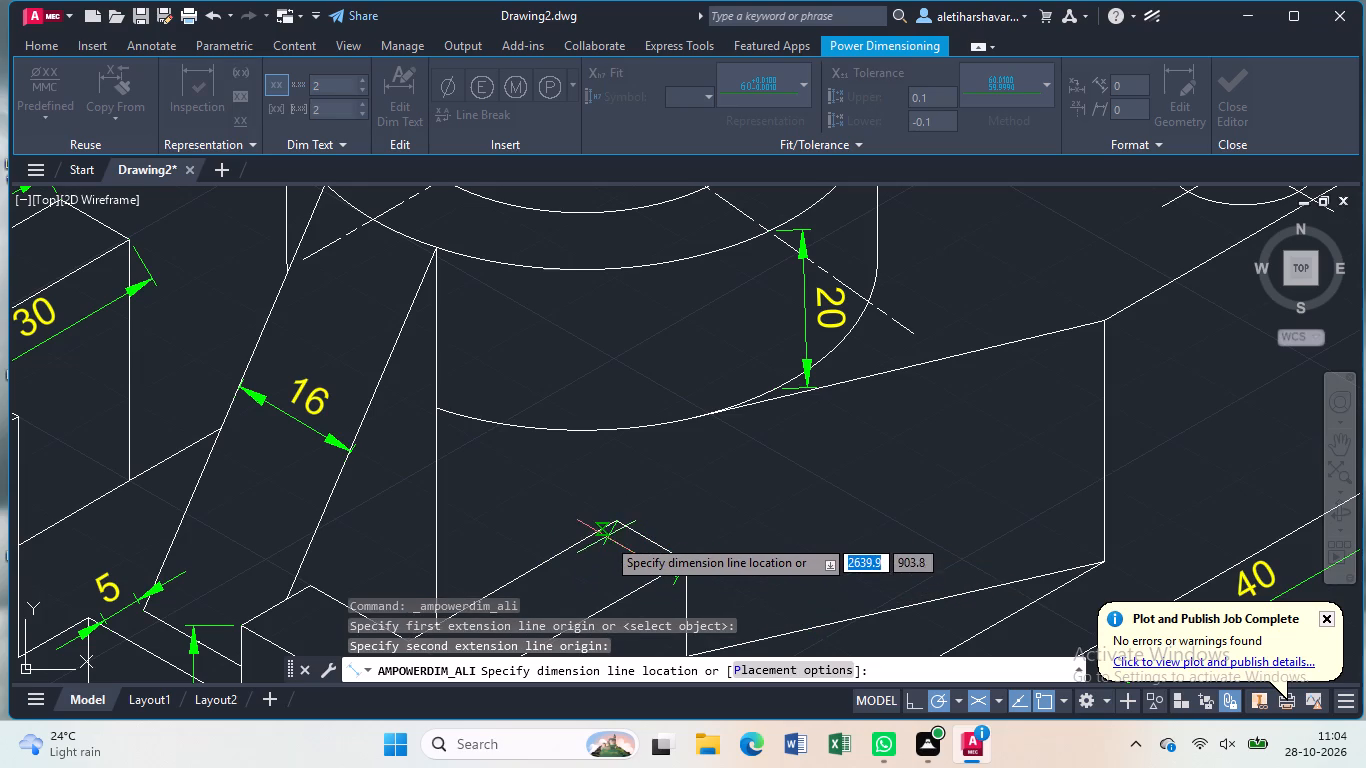
{"action": "left_click", "coordinate": [639, 514]}
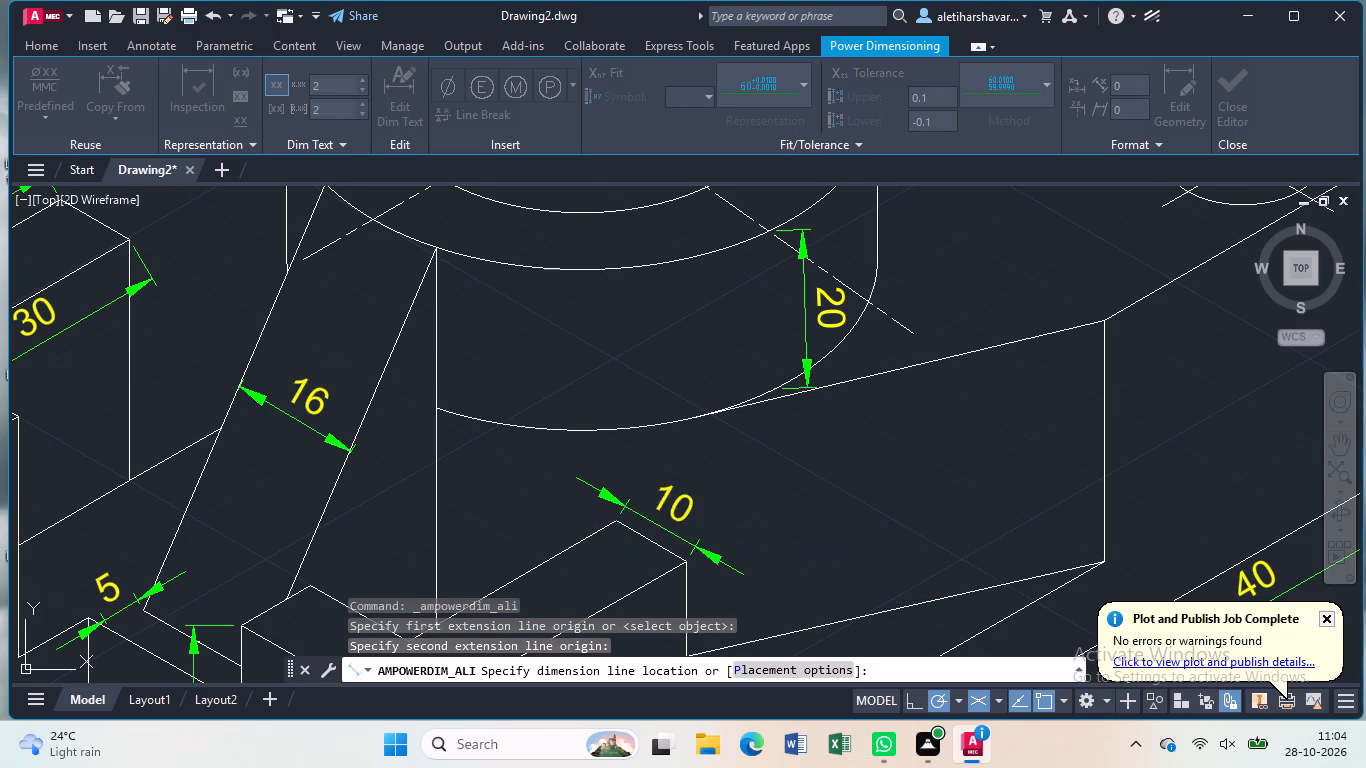
{"action": "key", "text": "Return"}
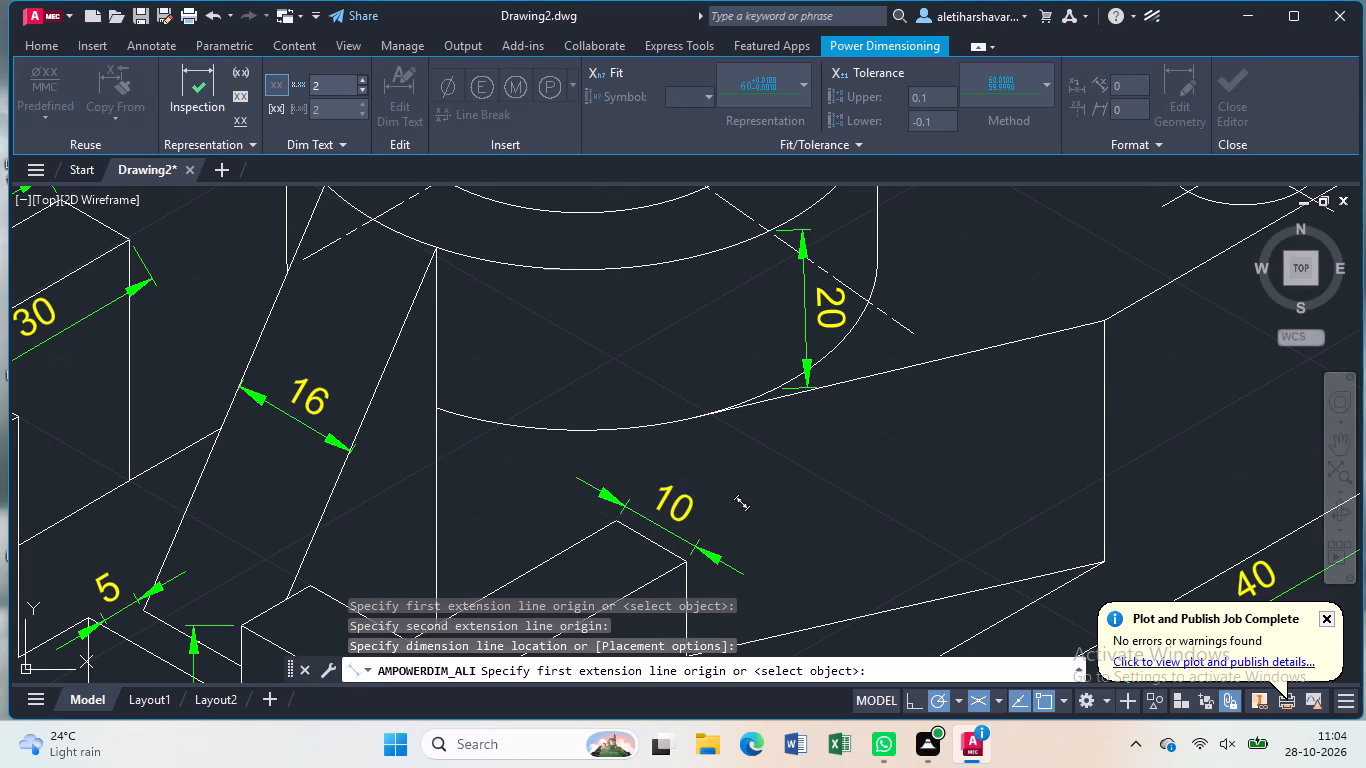
Add an overall aligned dimension across the block's width, from the rear corner block's outer bottom corner to the nearest bottom corner, outside the 24 dimension.
{"action": "scroll", "coordinate": [729, 516], "scroll_direction": "down", "scroll_amount": 2}
{"action": "middle_click_drag", "start_coordinate": [582, 562], "coordinate": [579, 428]}
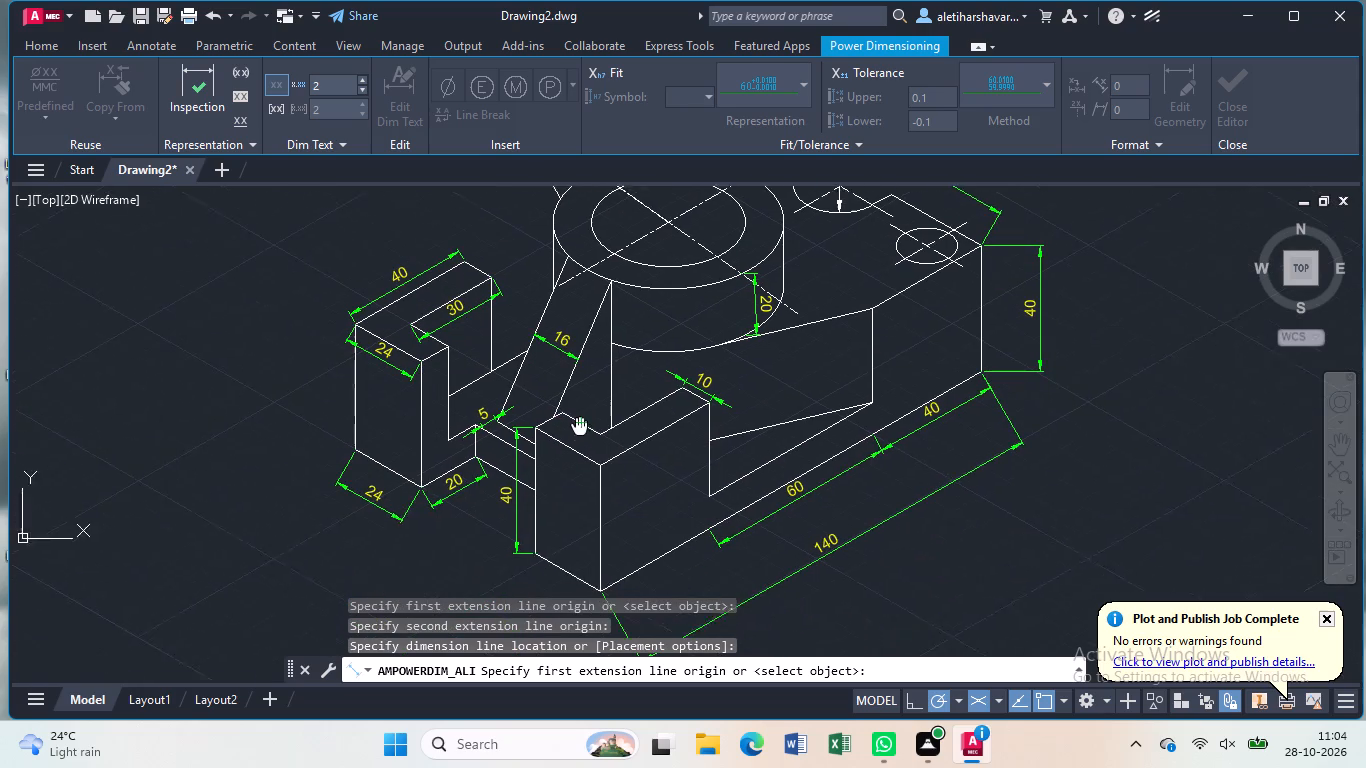
{"action": "middle_click_drag", "start_coordinate": [579, 428], "coordinate": [589, 403]}
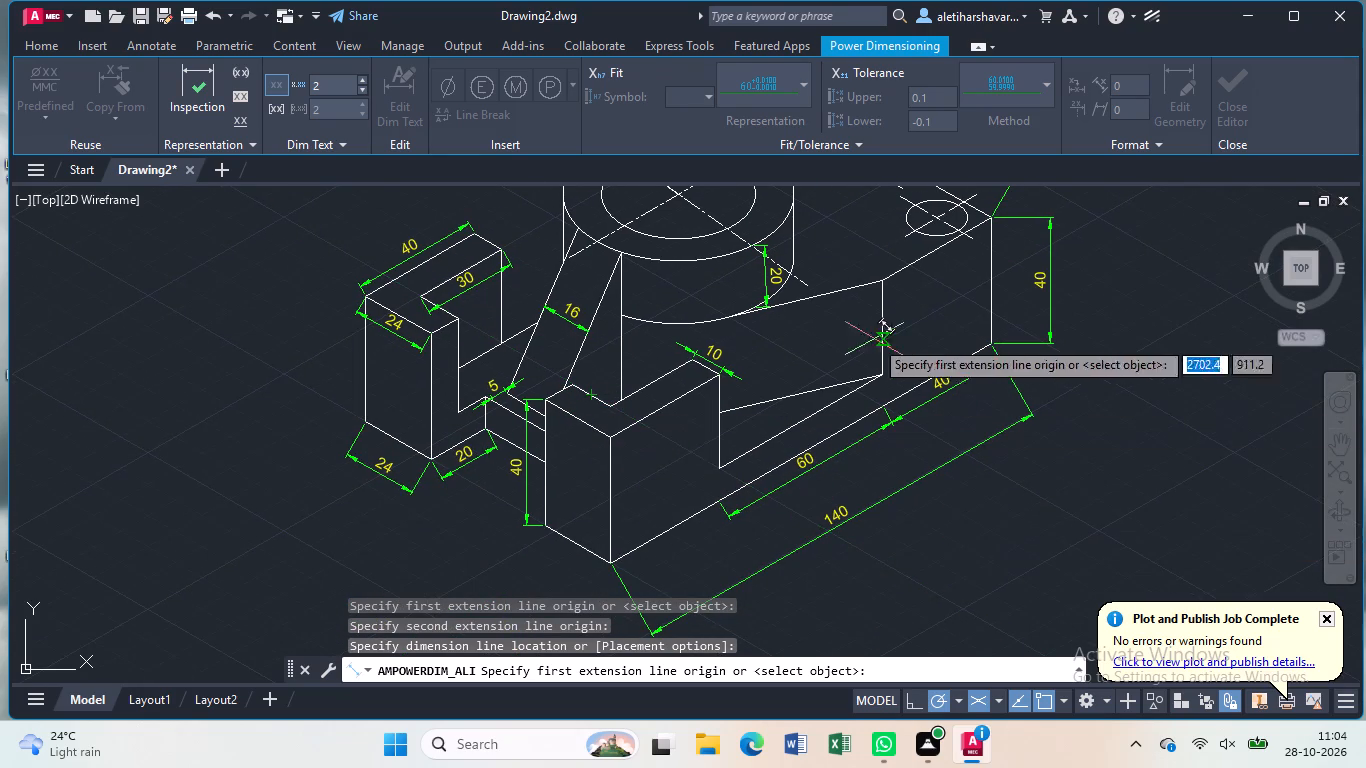
{"action": "left_click", "coordinate": [363, 424]}
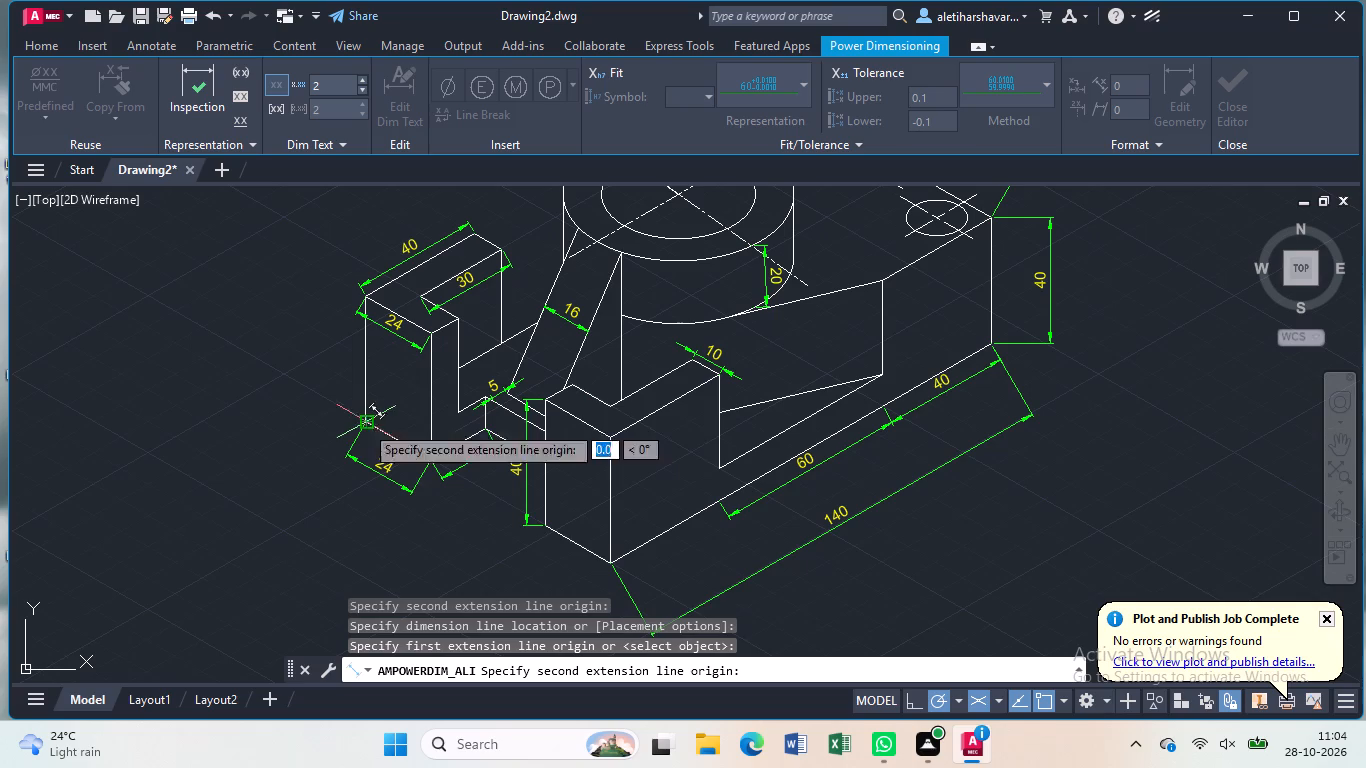
{"action": "left_click", "coordinate": [607, 558]}
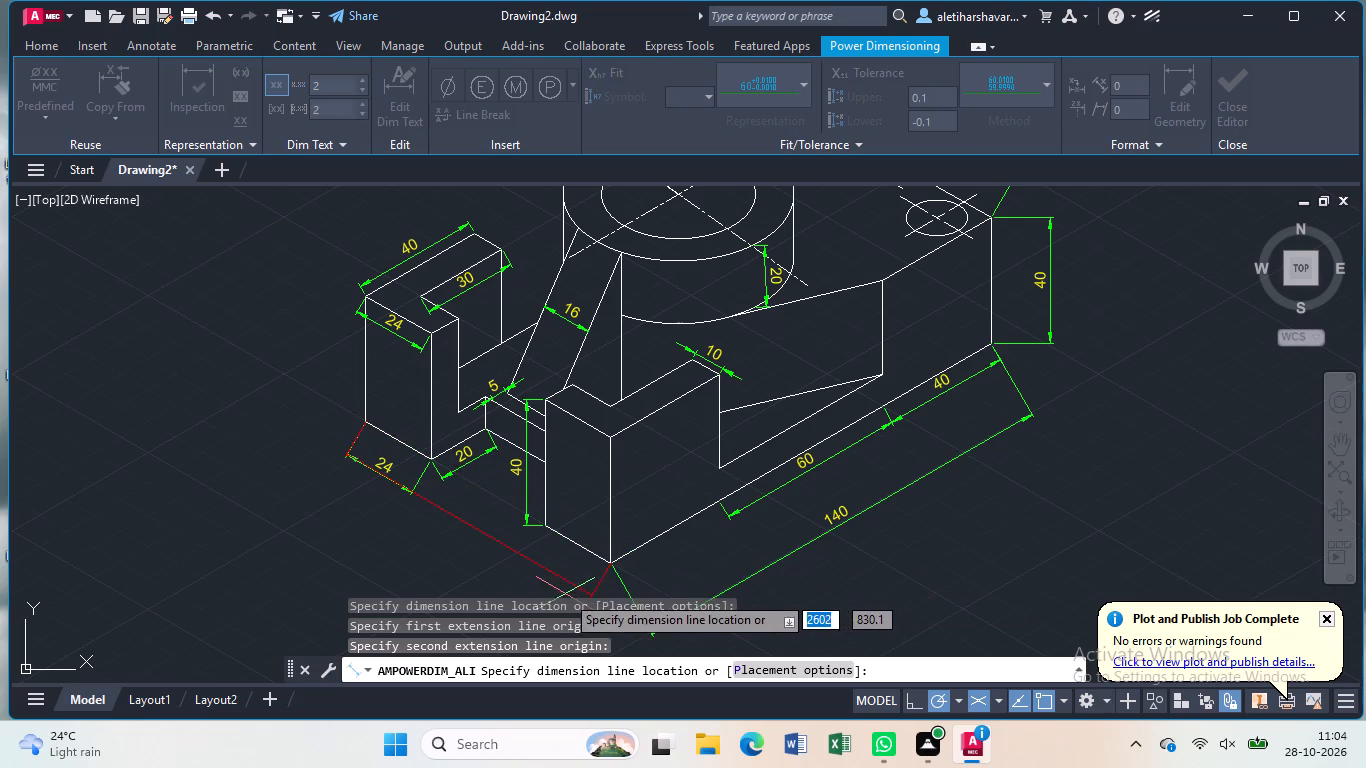
{"action": "left_click", "coordinate": [543, 603]}
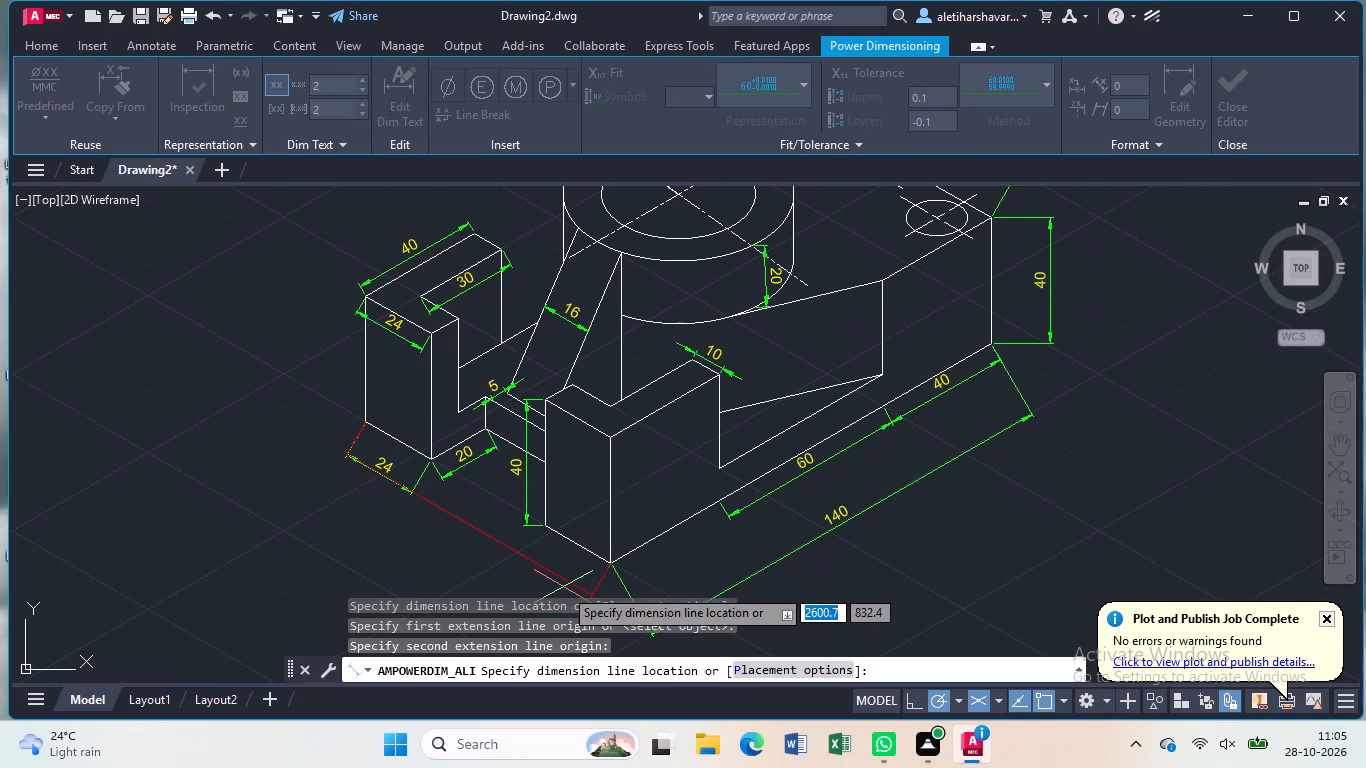
{"action": "left_click", "coordinate": [507, 571]}
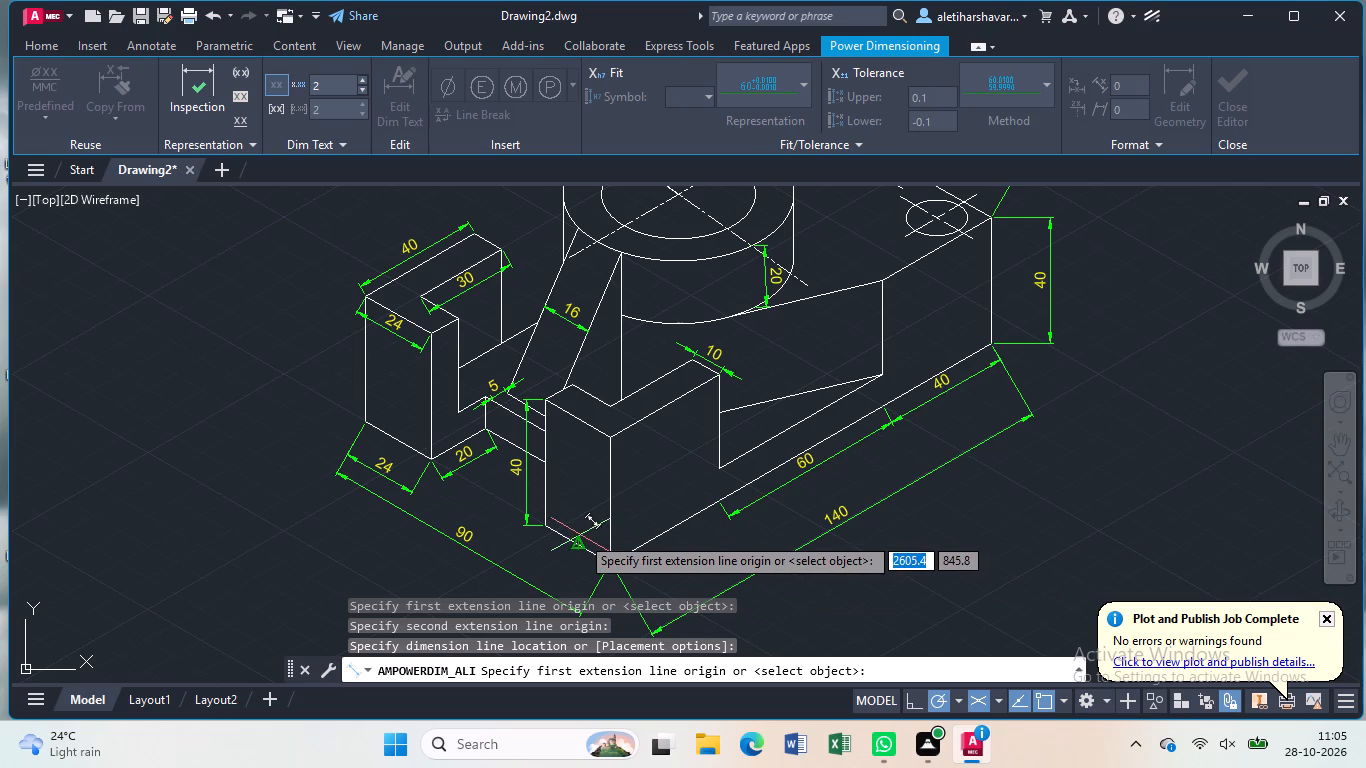
Add an aligned dimension for the gap between the two corner blocks' facing bottom corners, inside the overall width dimension.
{"action": "scroll", "coordinate": [580, 535], "scroll_direction": "up", "scroll_amount": 1}
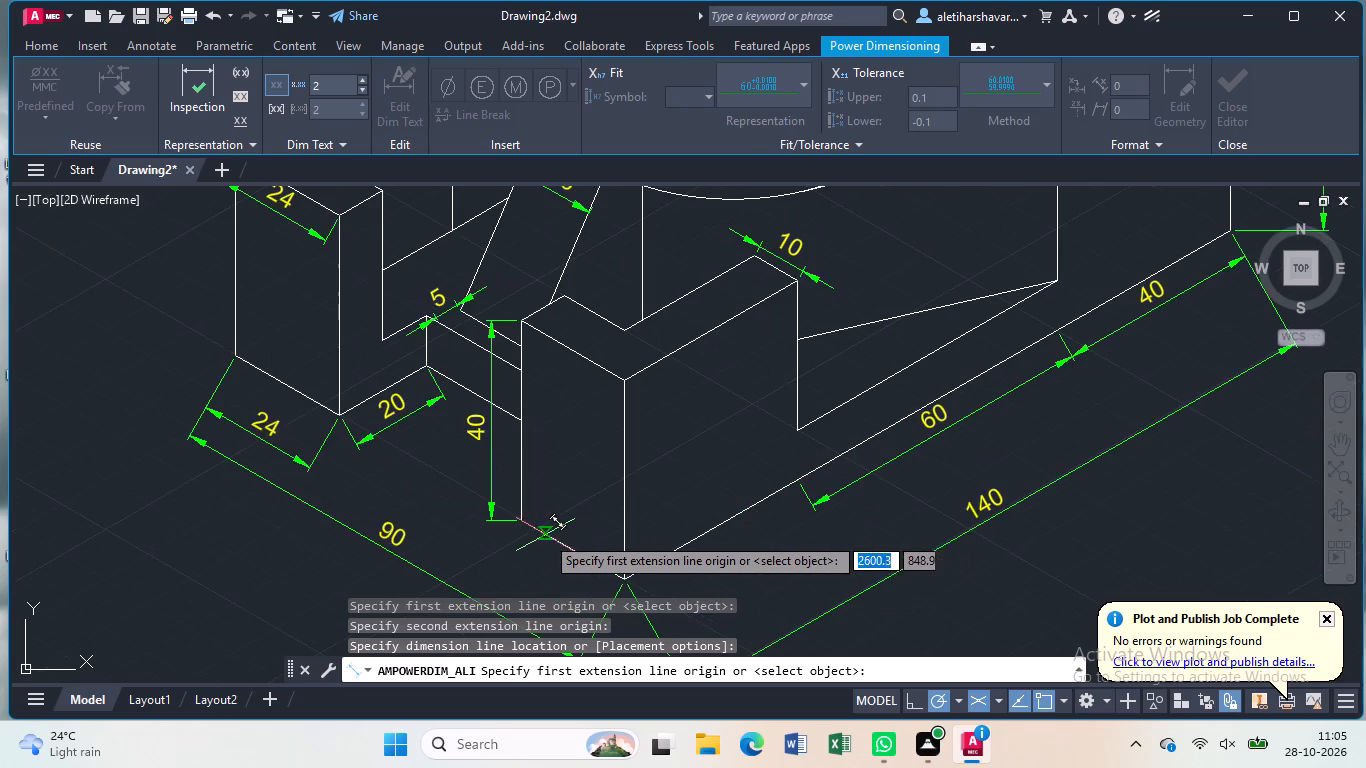
{"action": "left_click", "coordinate": [339, 418]}
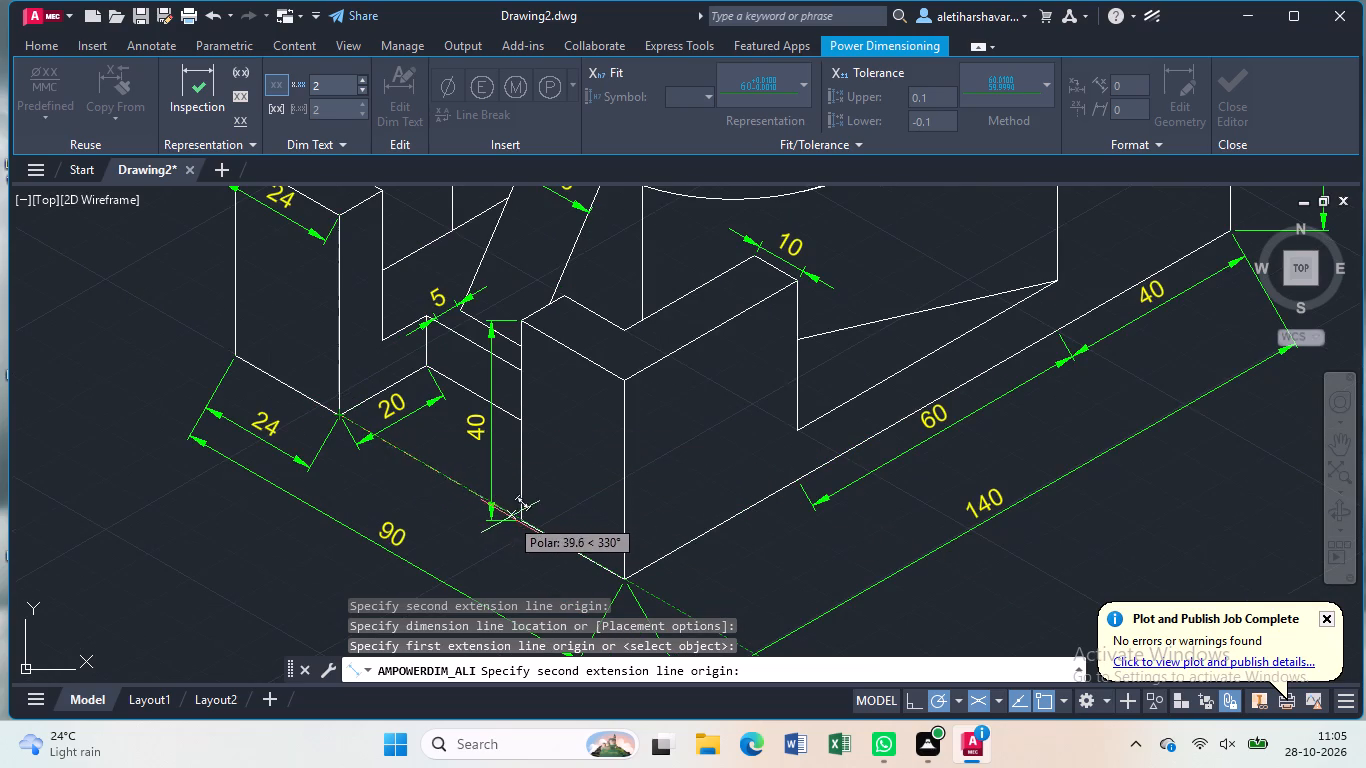
{"action": "left_click", "coordinate": [515, 521]}
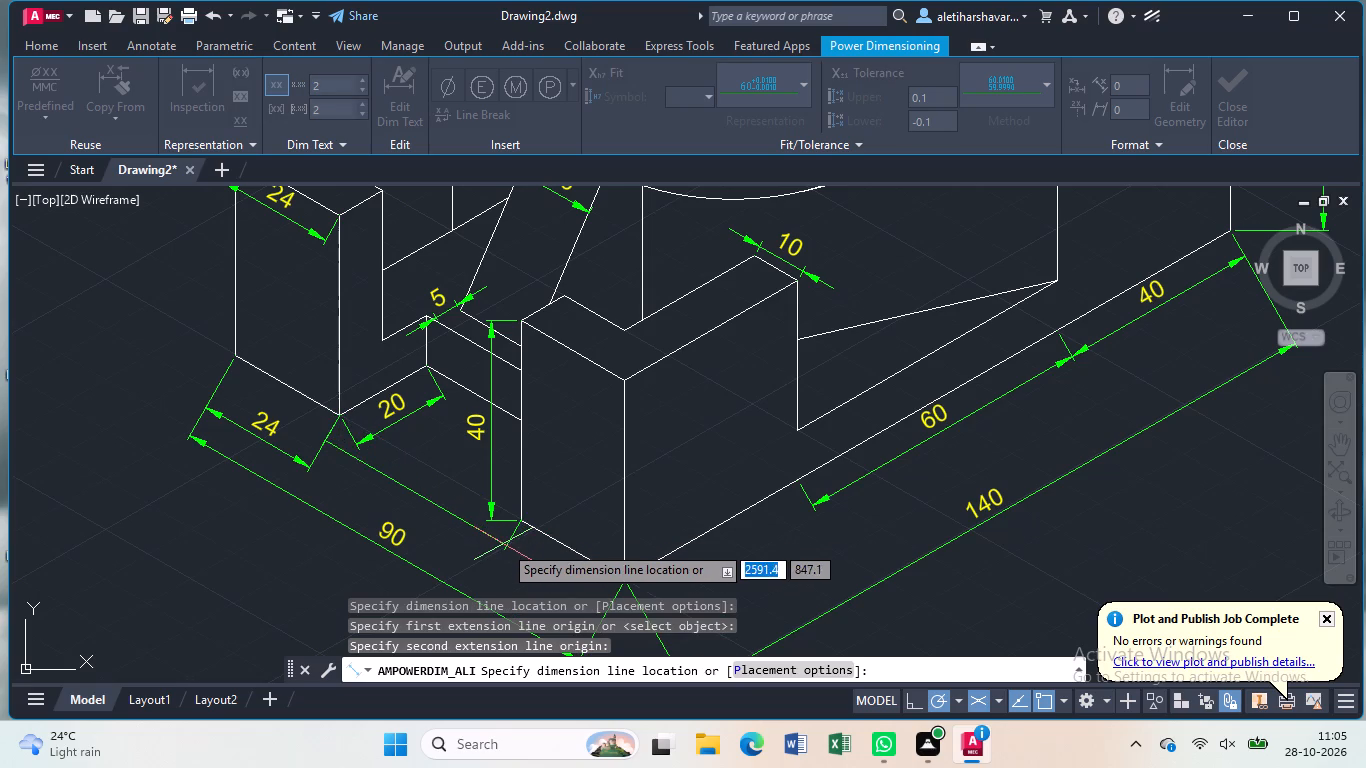
{"action": "left_click", "coordinate": [502, 546]}
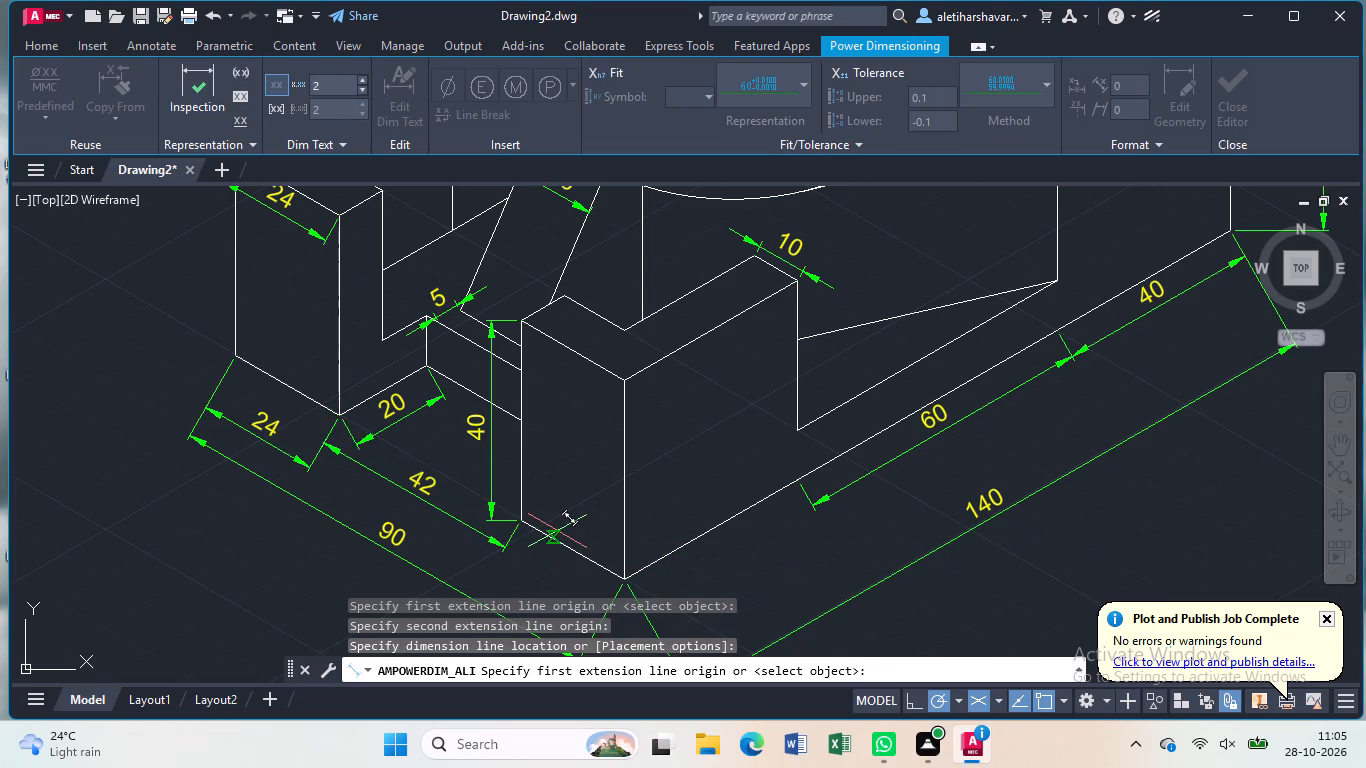
{"action": "key", "text": "Escape"}
Delete the vertical height dimension beside the front corner block.
{"action": "left_click", "coordinate": [491, 464]}
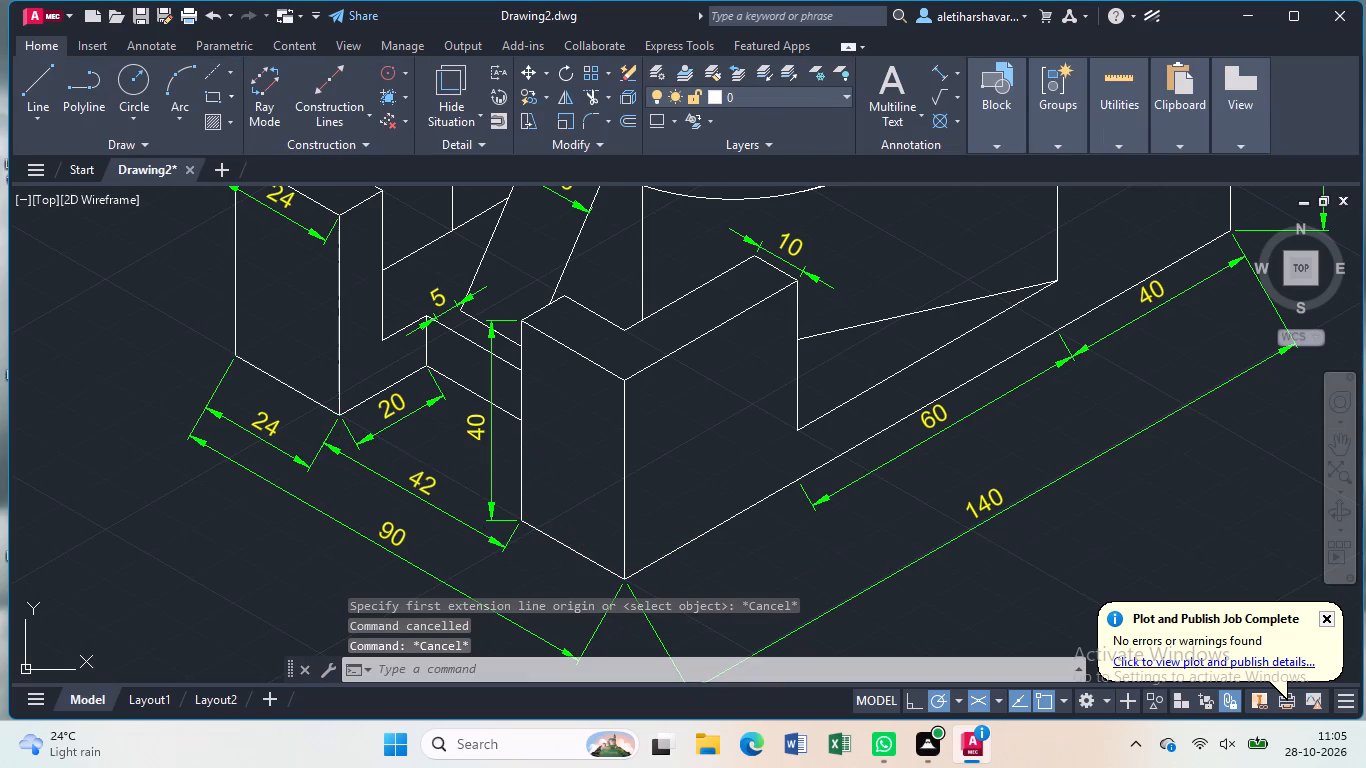
{"action": "key", "text": "Delete"}
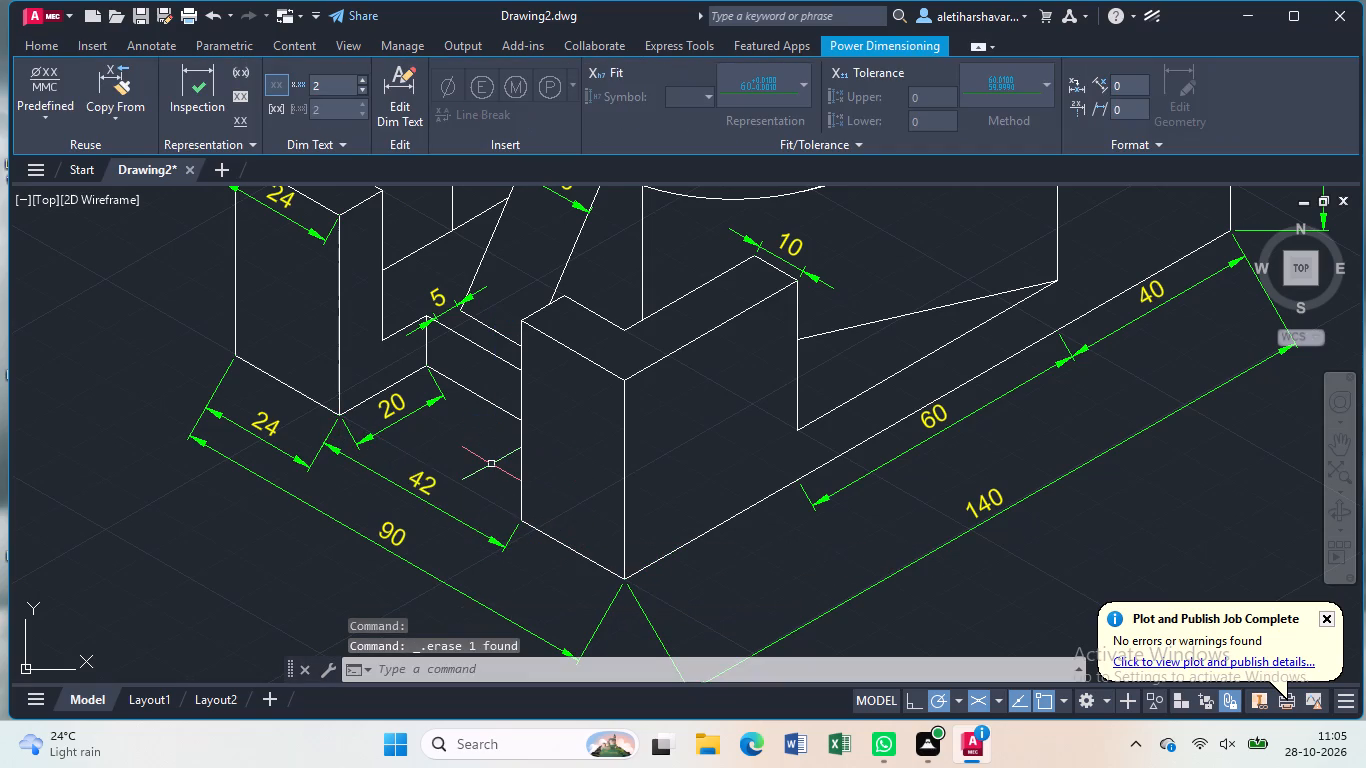
Delete the aligned dimension along the inner top edge of the rear corner block's notch.
{"action": "scroll", "coordinate": [491, 464], "scroll_direction": "down", "scroll_amount": 1}
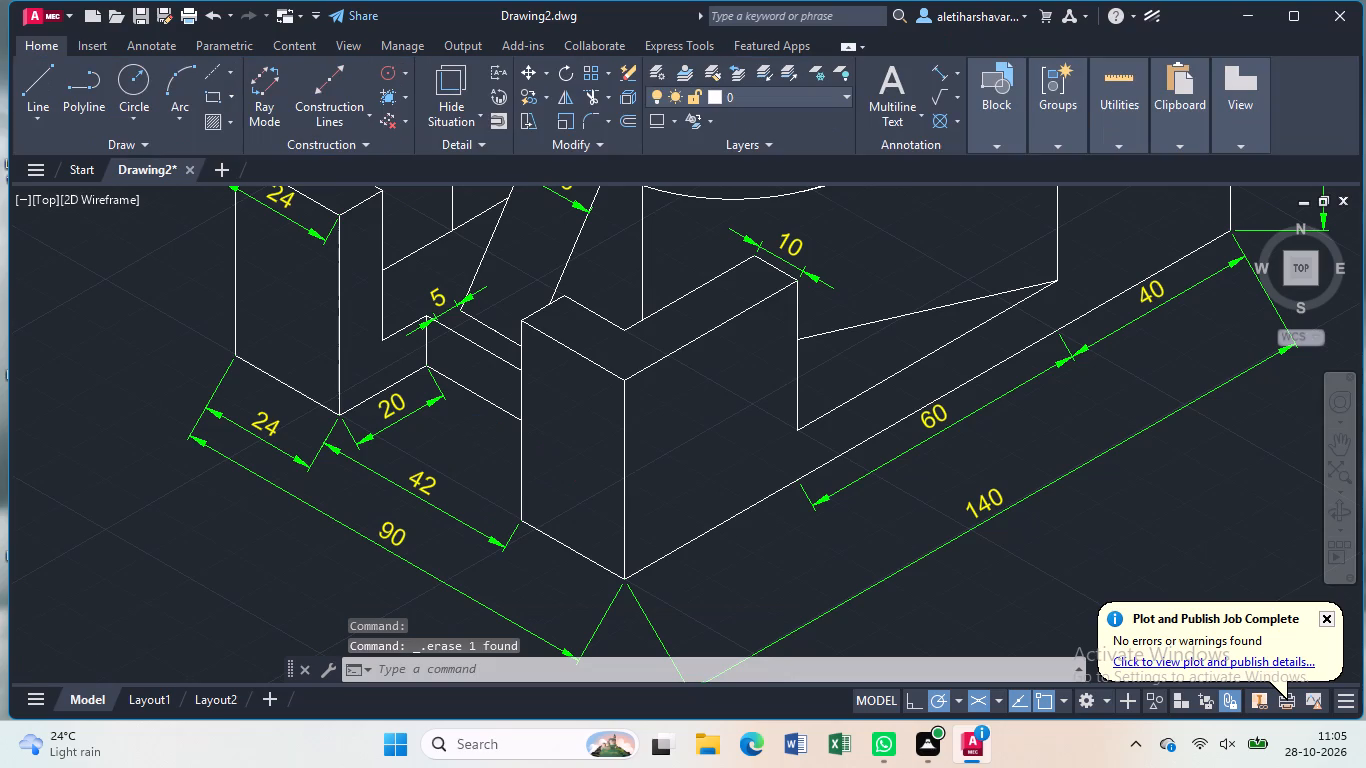
{"action": "scroll", "coordinate": [491, 464], "scroll_direction": "down", "scroll_amount": 1}
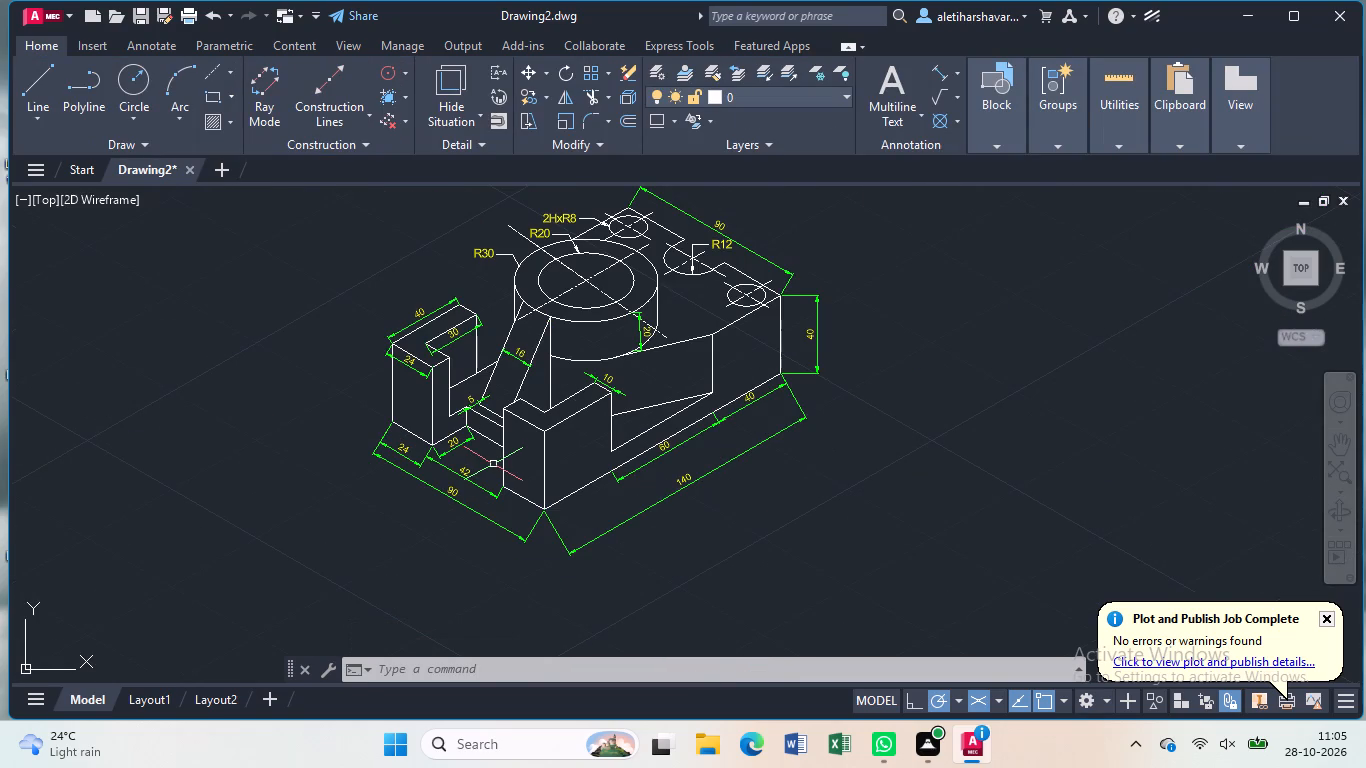
{"action": "scroll", "coordinate": [435, 326], "scroll_direction": "up", "scroll_amount": 1}
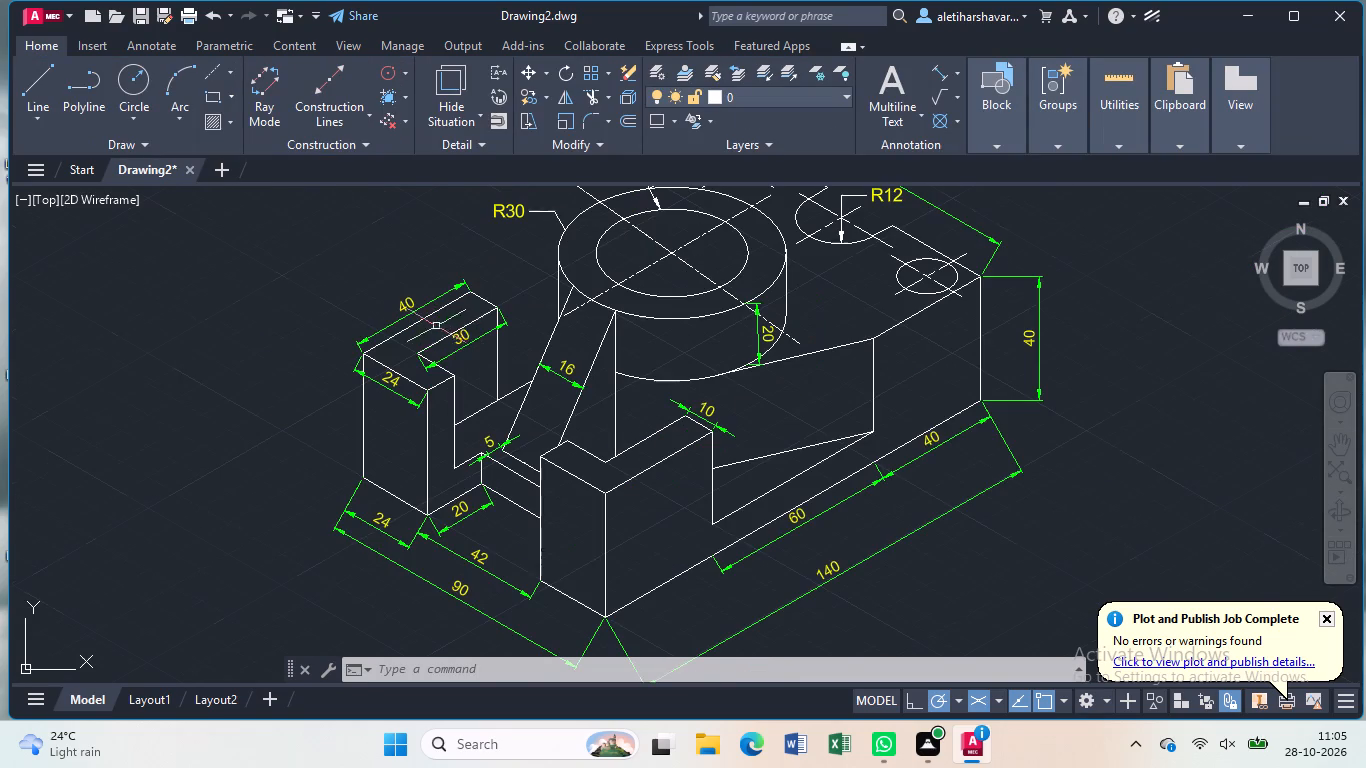
{"action": "left_click", "coordinate": [457, 352]}
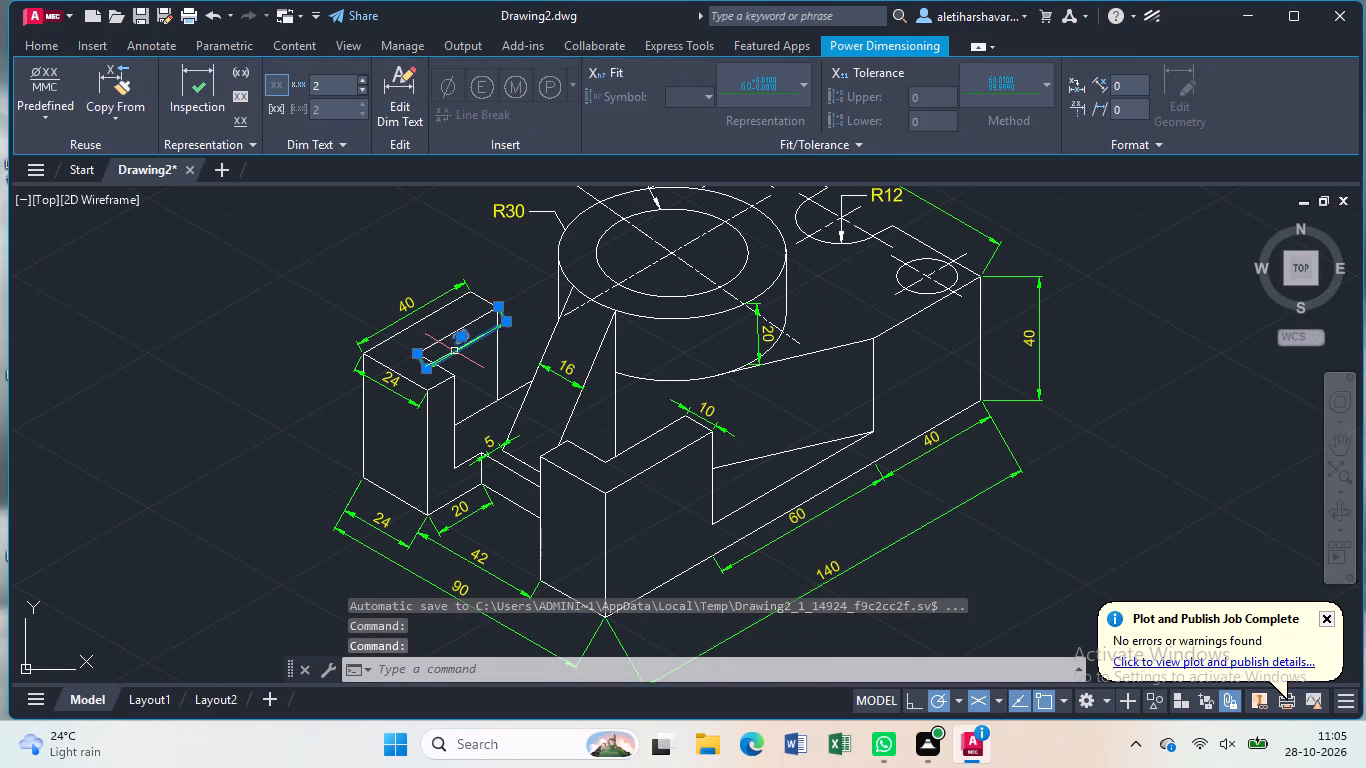
{"action": "key", "text": "Delete"}
Add an aligned dimension along the front corner block's long bottom edge, in line with the 60 dimension, with its text overridden as 40.
{"action": "scroll", "coordinate": [511, 401], "scroll_direction": "down", "scroll_amount": 1}
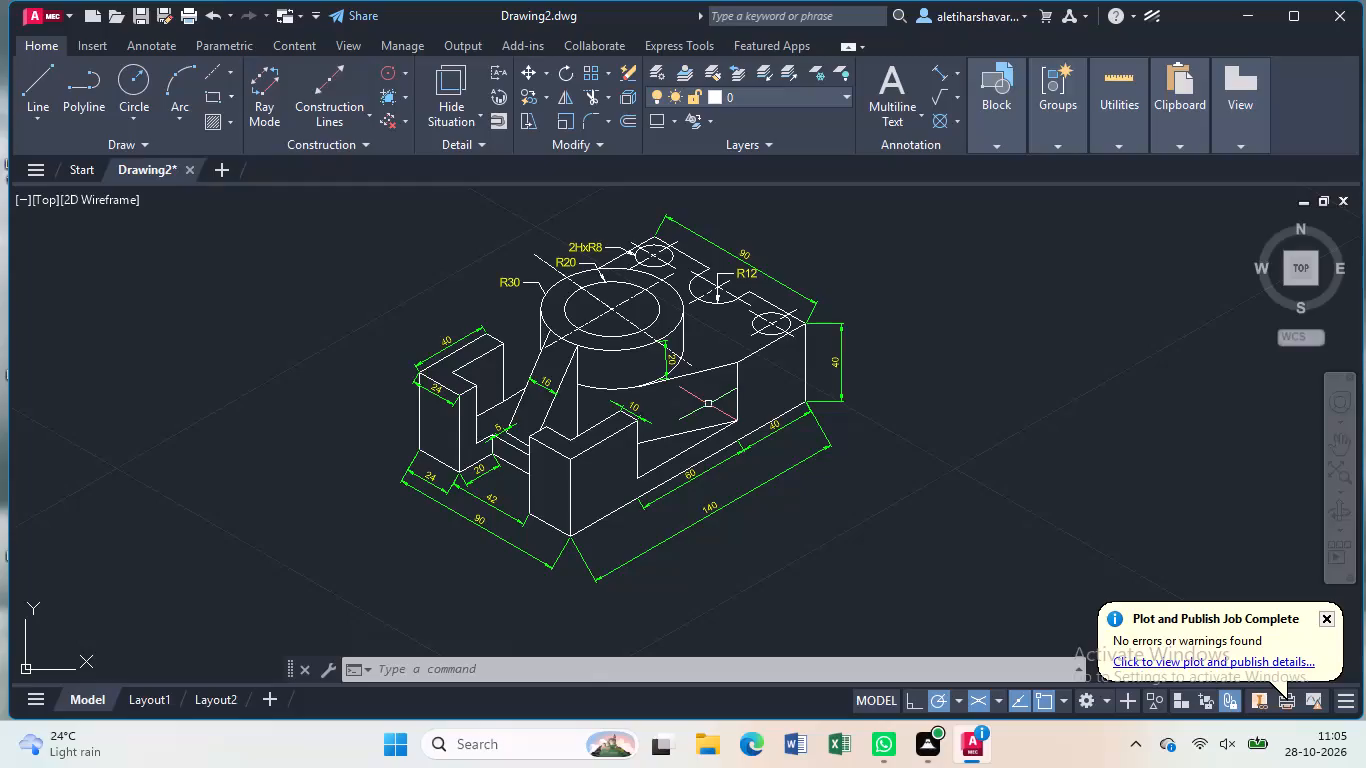
{"action": "scroll", "coordinate": [708, 404], "scroll_direction": "up", "scroll_amount": 1}
{"action": "middle_click_drag", "start_coordinate": [694, 534], "coordinate": [693, 438]}
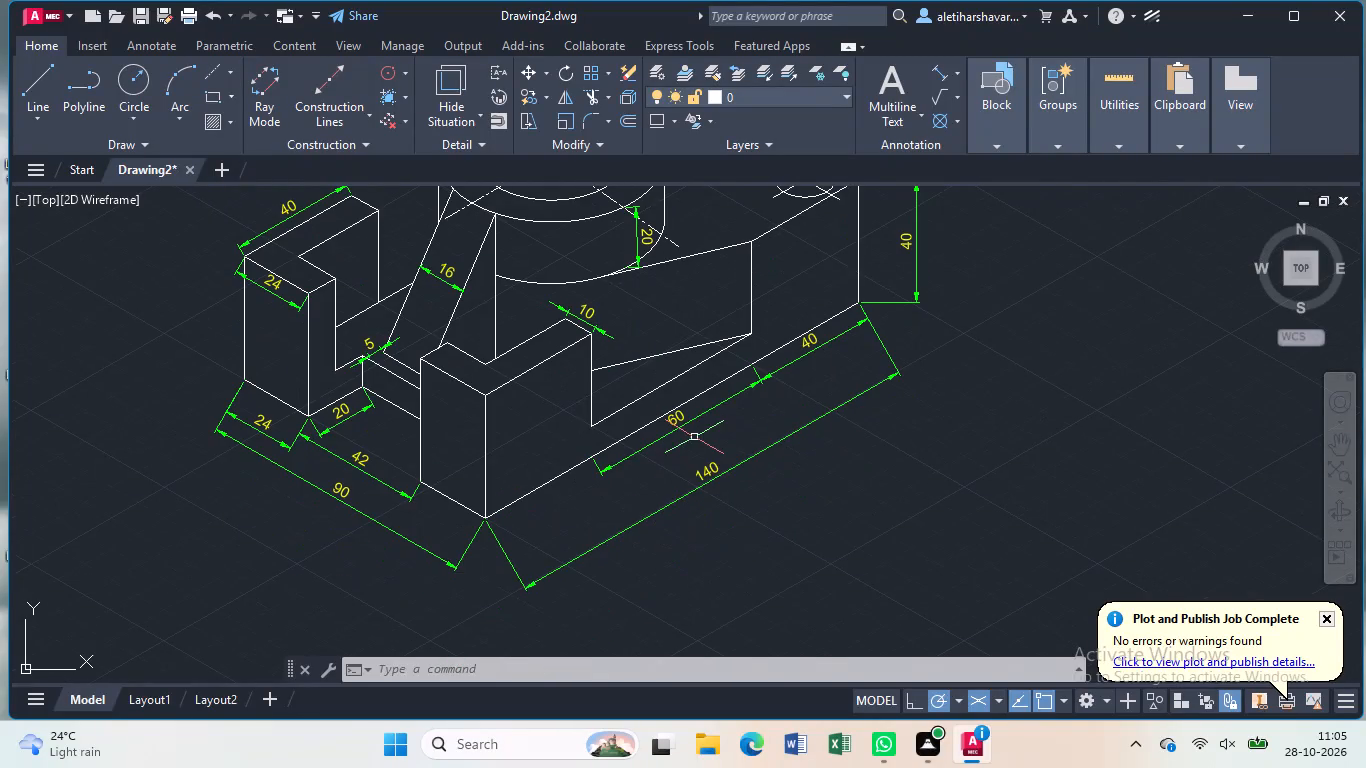
{"action": "left_click", "coordinate": [936, 73]}
{"action": "left_click", "coordinate": [591, 455]}
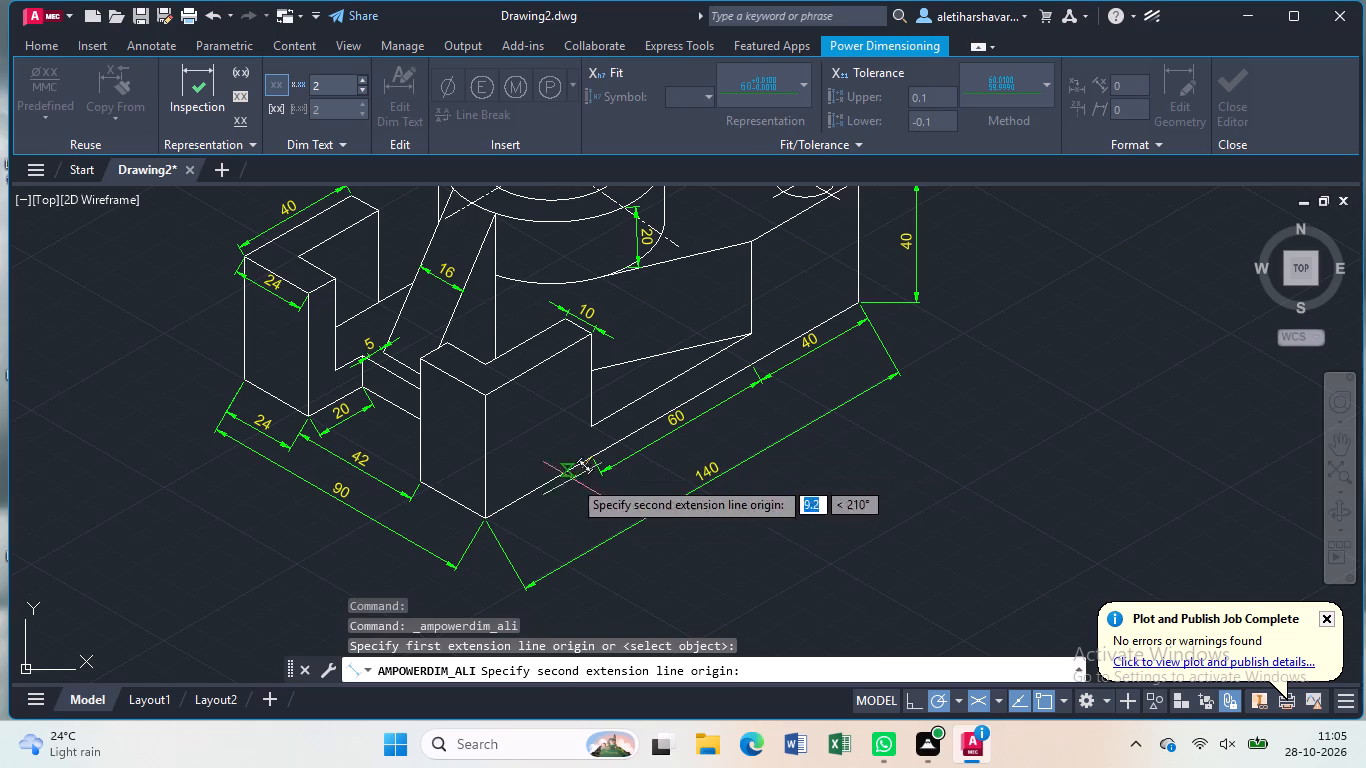
{"action": "left_click", "coordinate": [479, 518]}
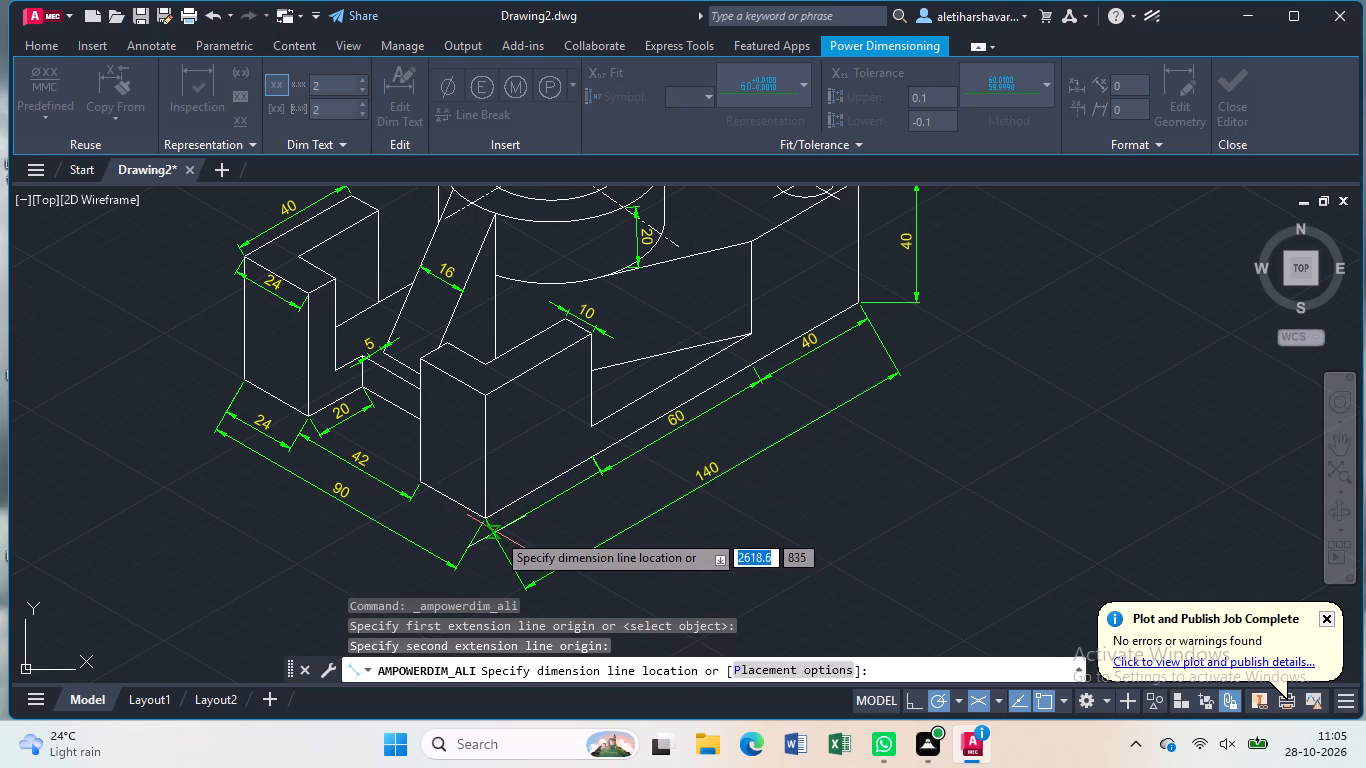
{"action": "left_click", "coordinate": [497, 535]}
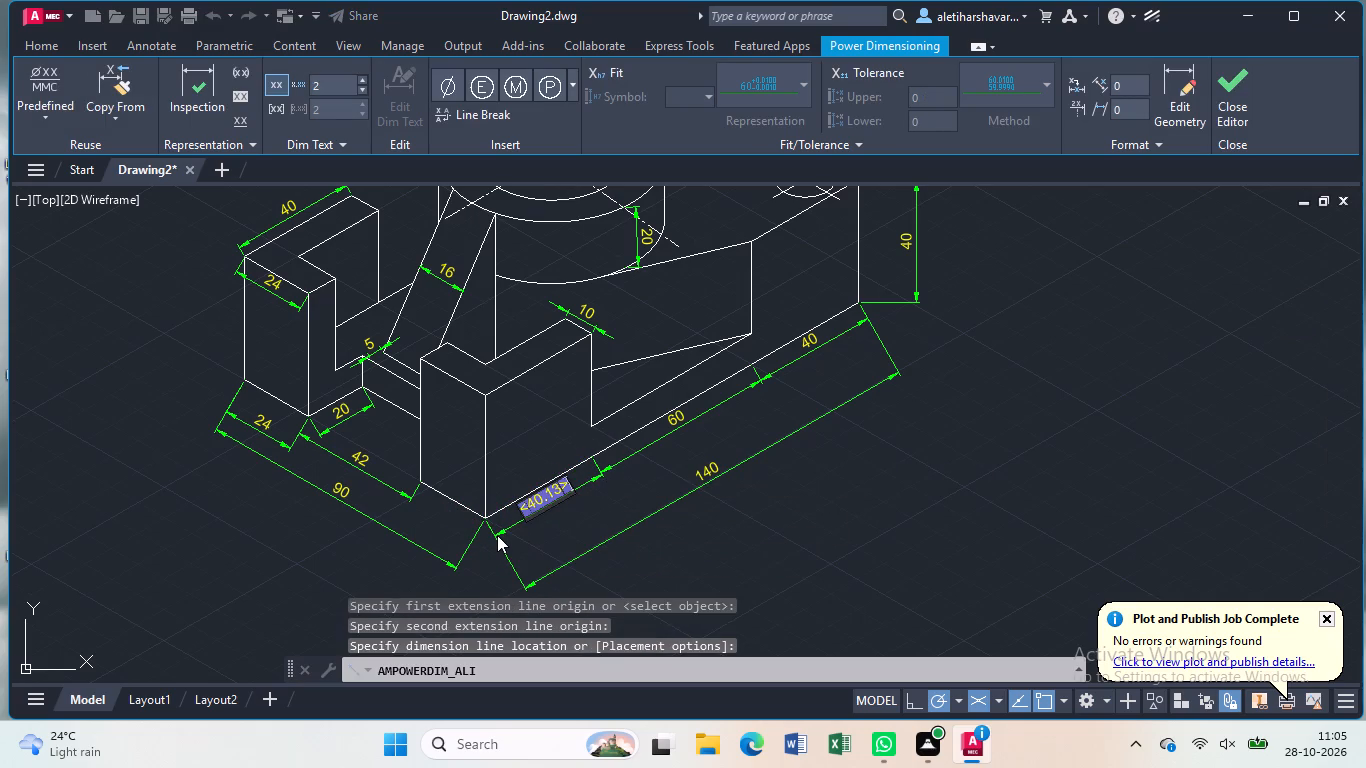
{"action": "key", "text": "Delete"}
{"action": "key", "text": "Delete"}
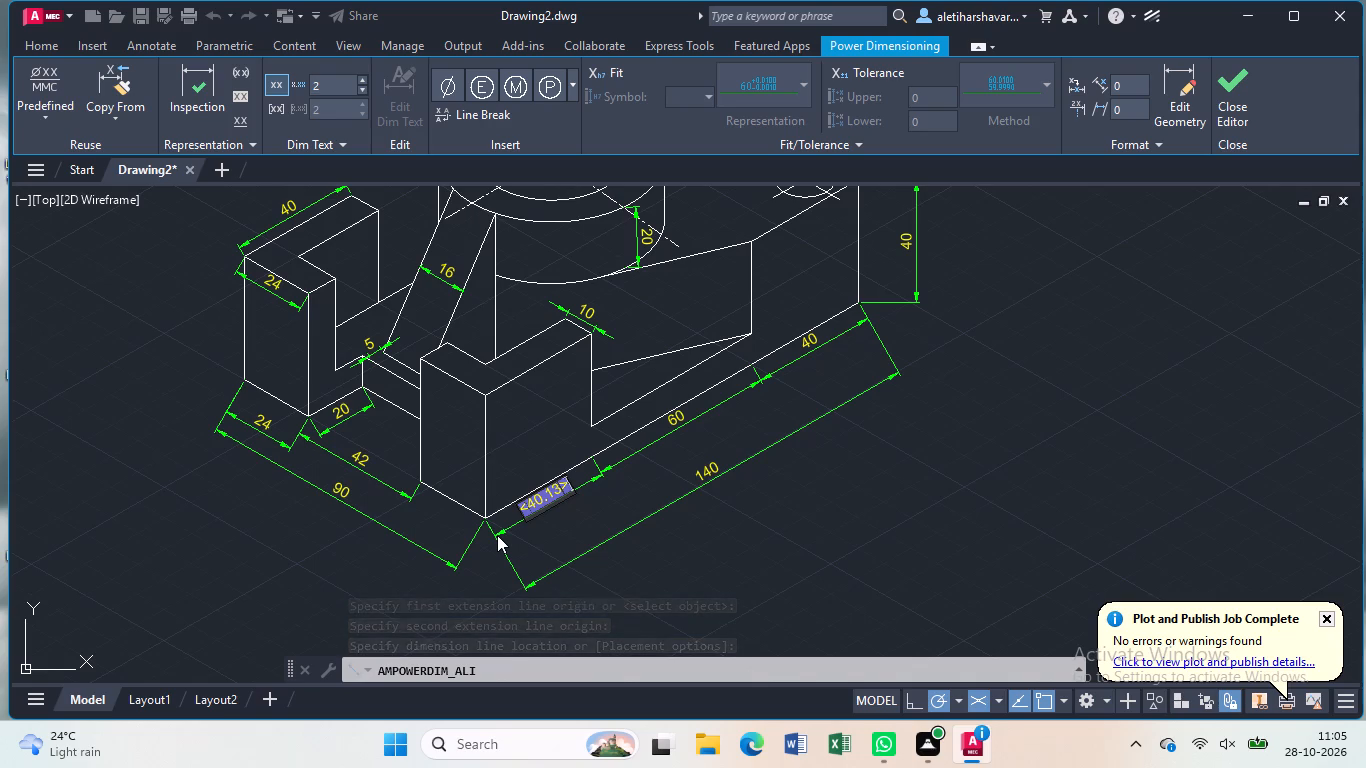
{"action": "key", "text": "BackSpace"}
{"action": "key", "text": "4"}
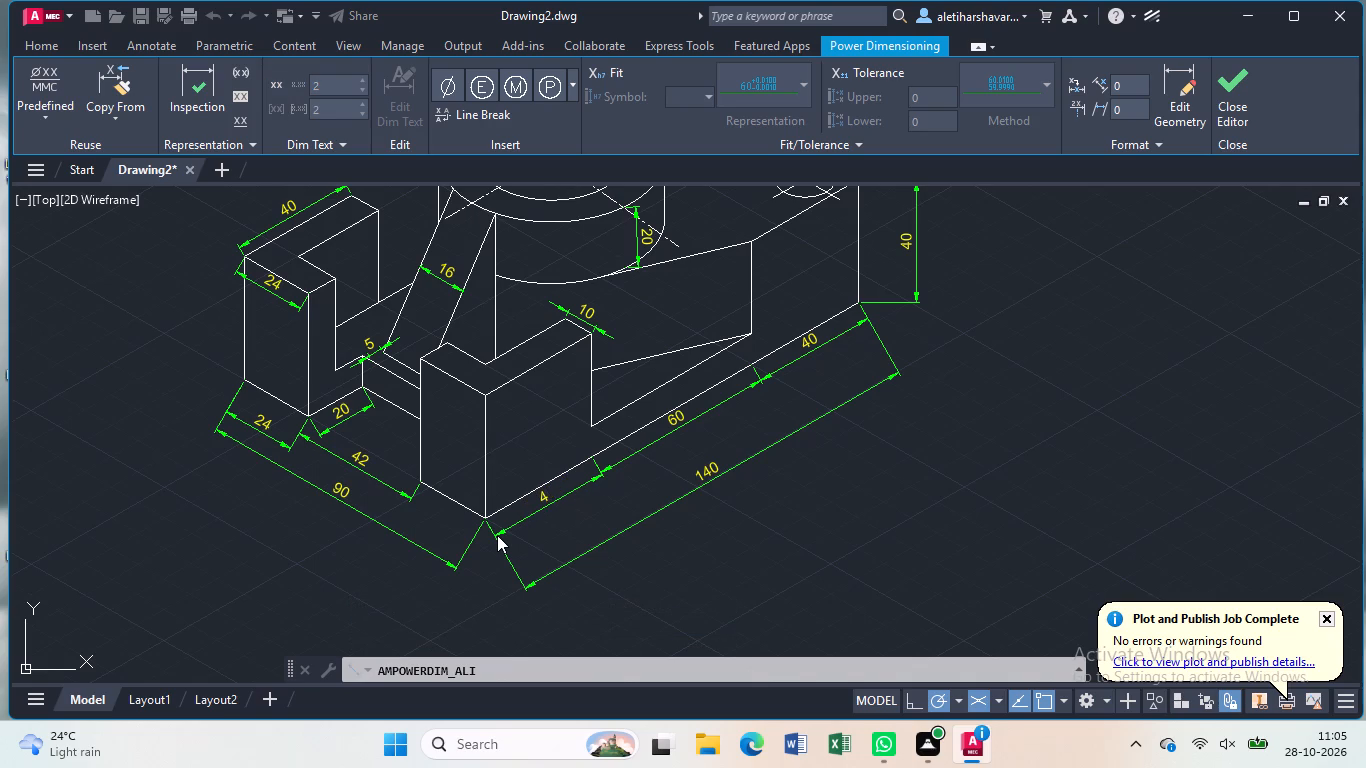
{"action": "key", "text": "0"}
{"action": "key", "text": "Return"}
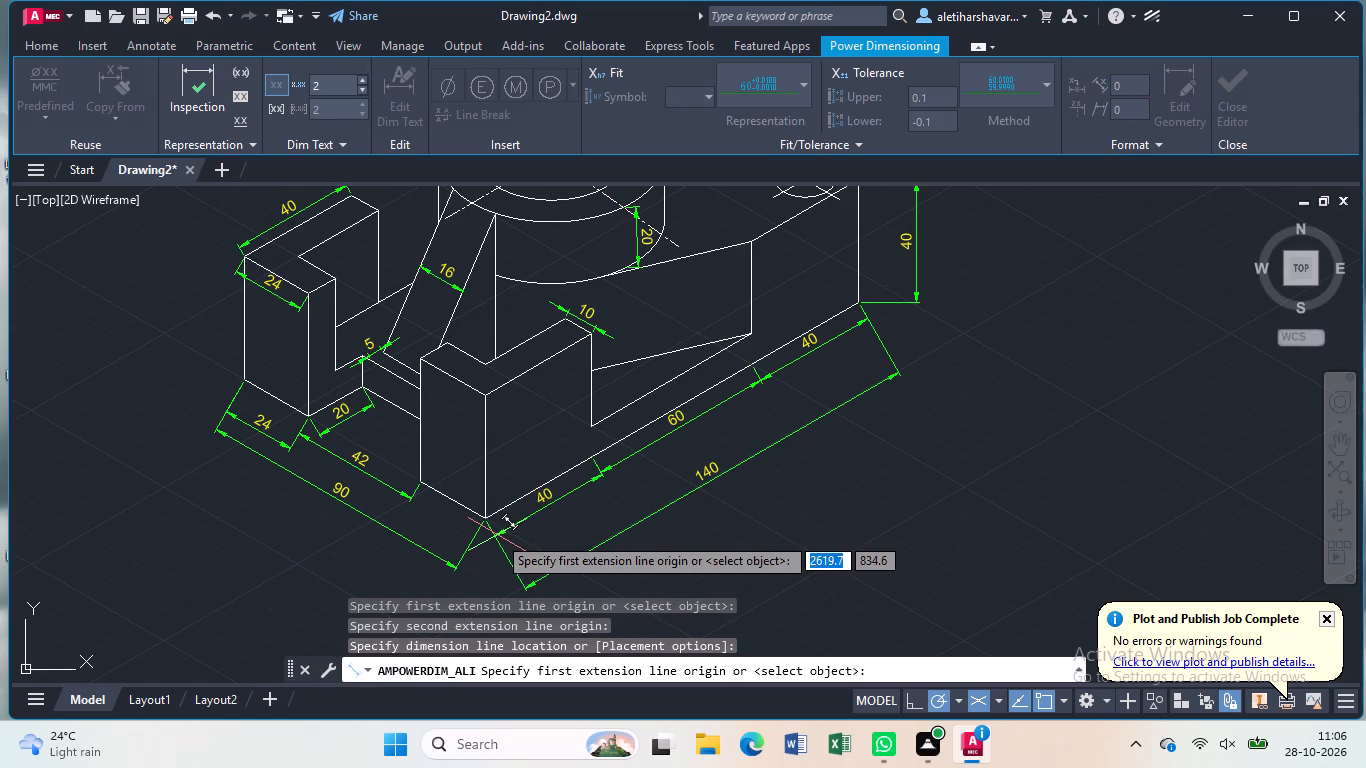
{"action": "scroll", "coordinate": [562, 525], "scroll_direction": "down", "scroll_amount": 1}
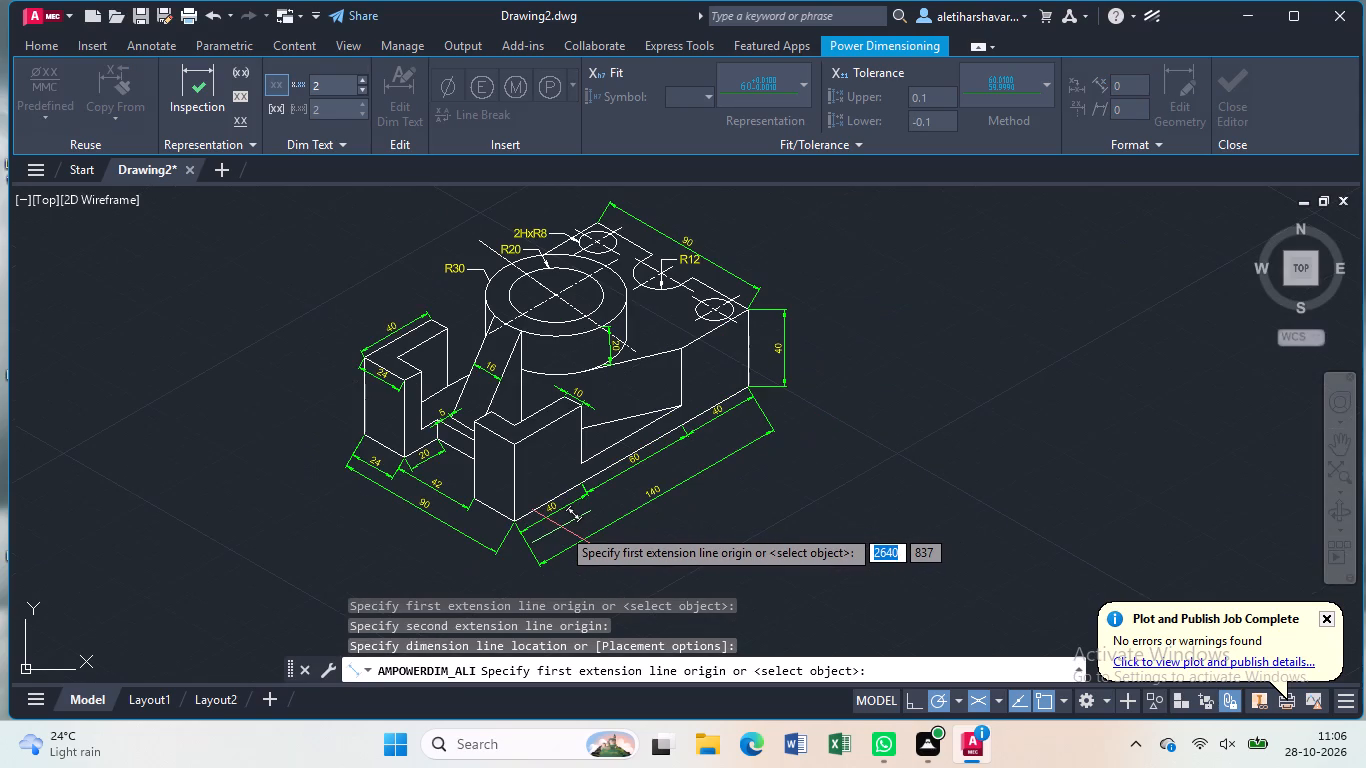
{"action": "key", "text": "Escape"}
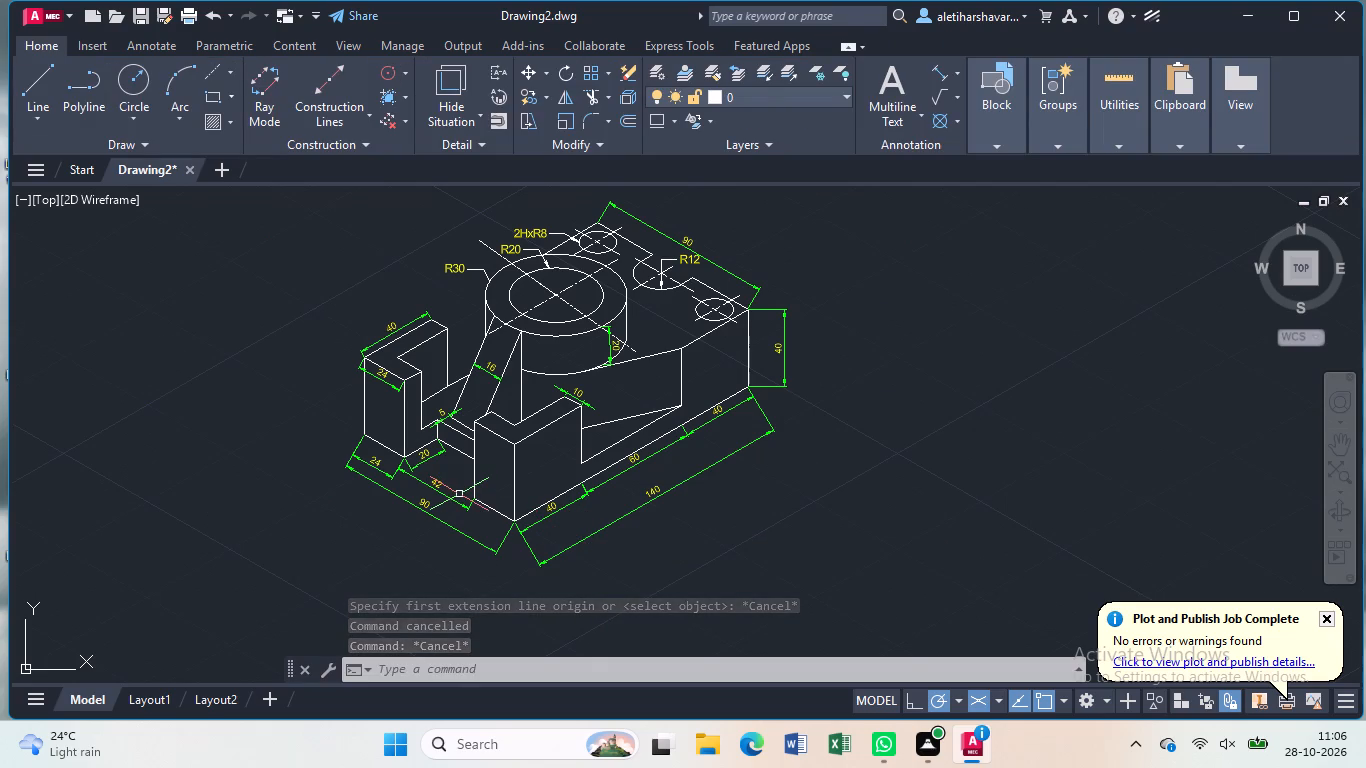
Save the drawing in Documents under the name Guide Block with Central Boss.
{"action": "key", "text": "ctrl+s"}
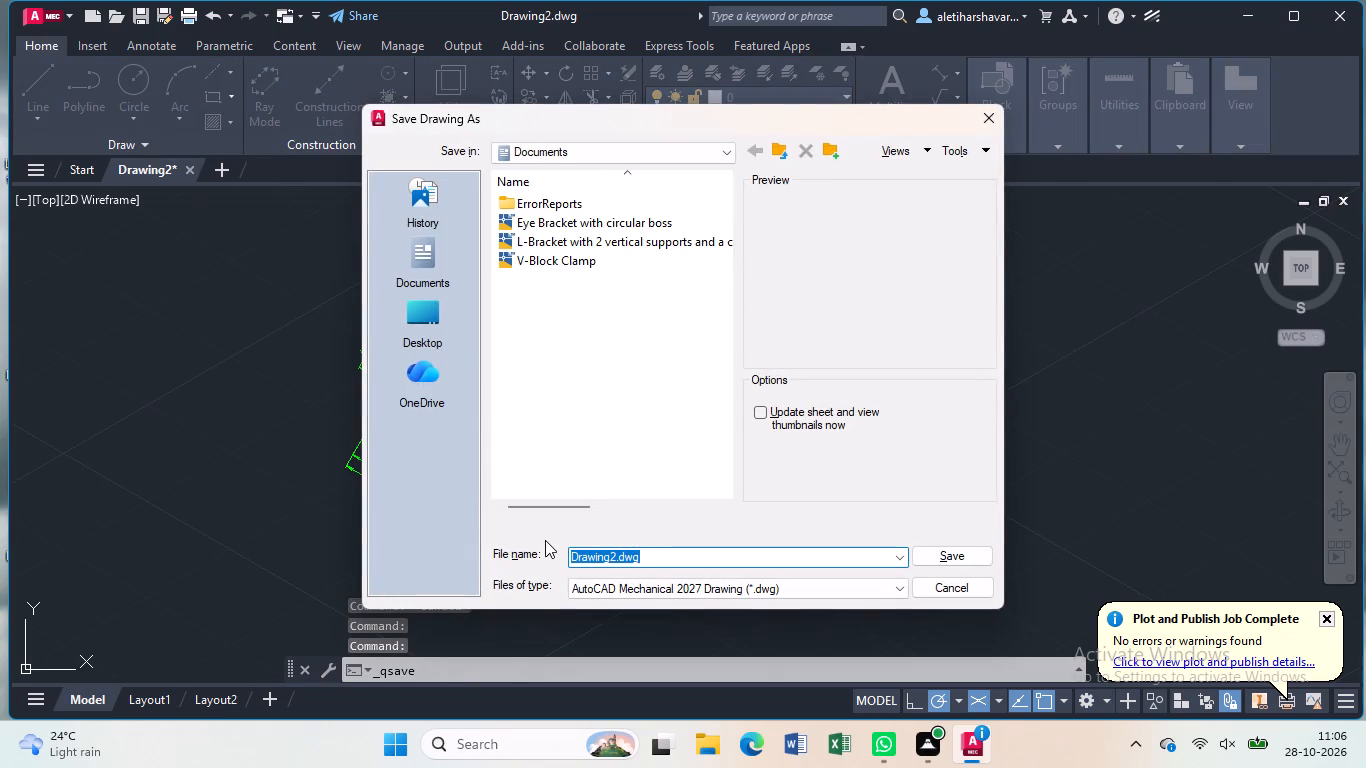
{"action": "key", "text": "BackSpace"}
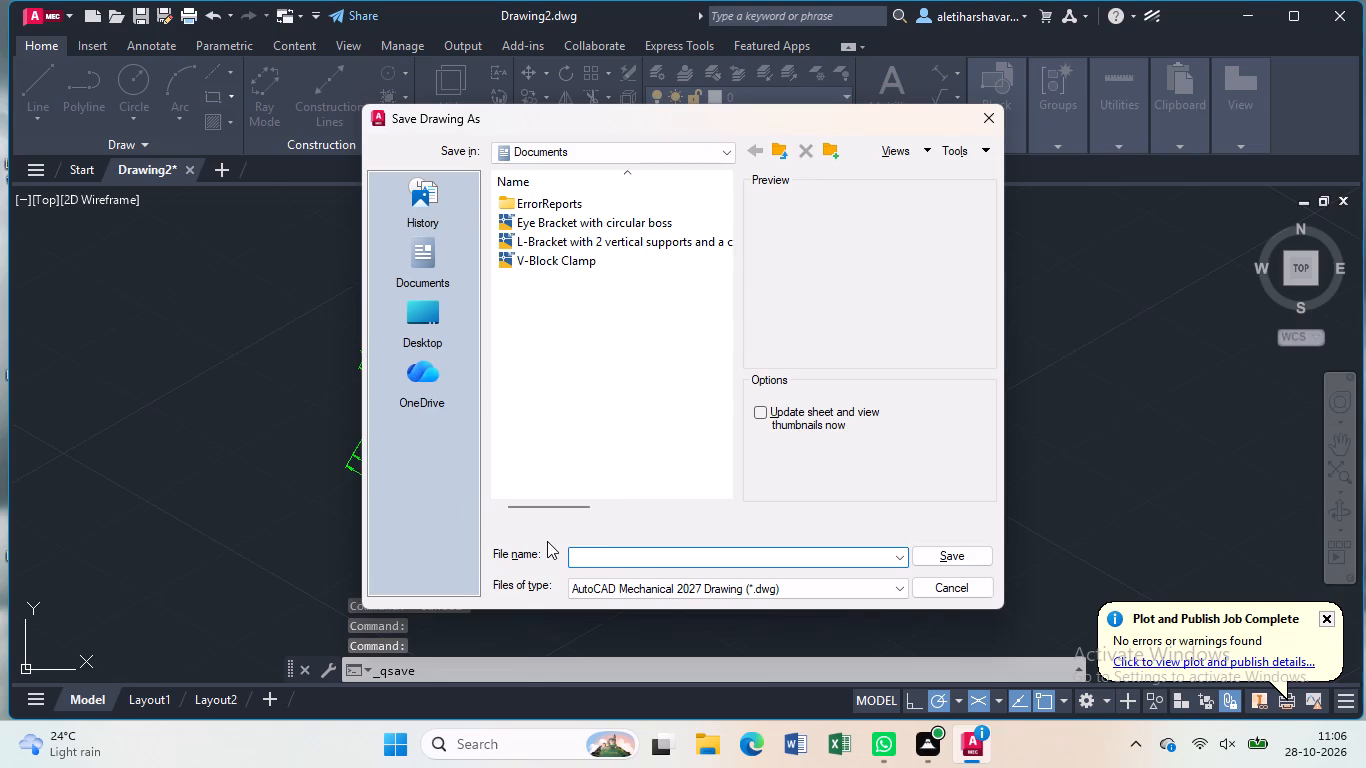
{"action": "key", "text": "ctrl+v"}
{"action": "left_click", "coordinate": [554, 555]}
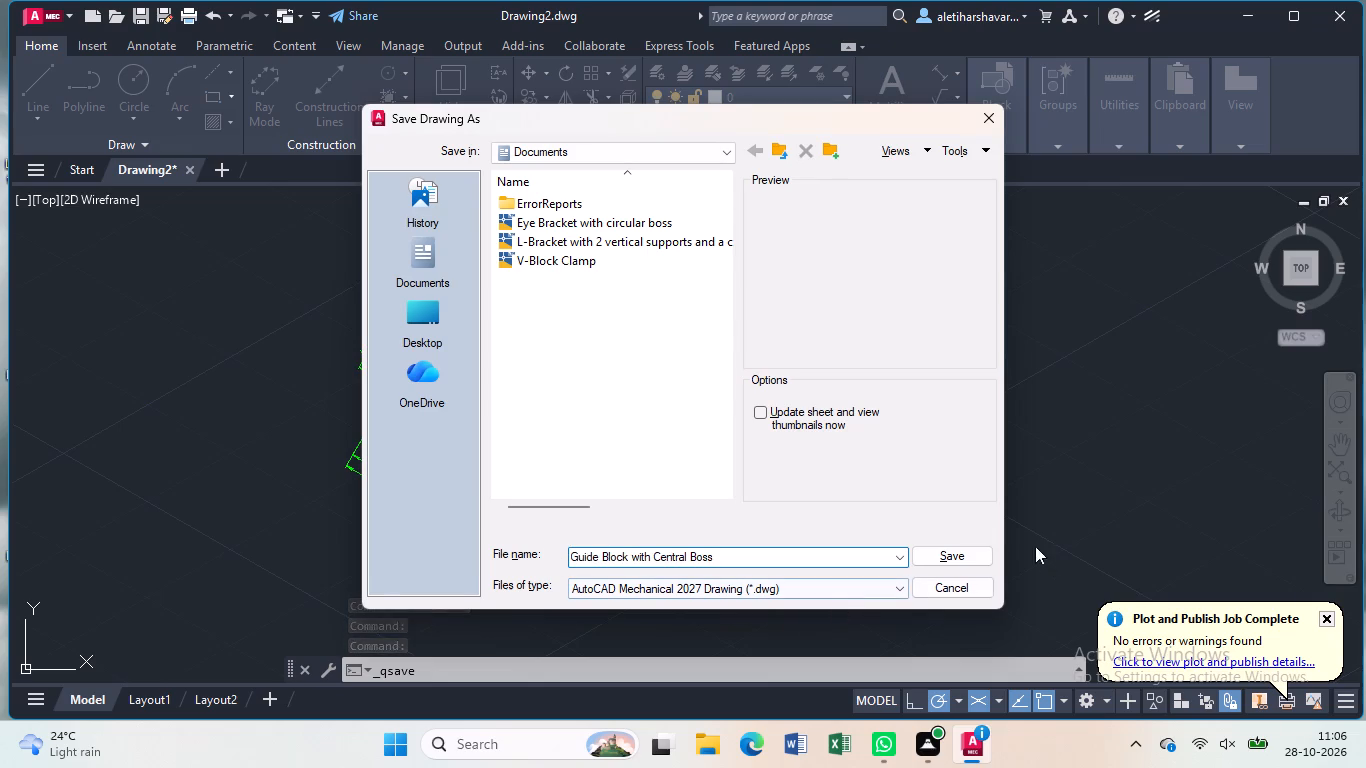
{"action": "left_click", "coordinate": [969, 552]}
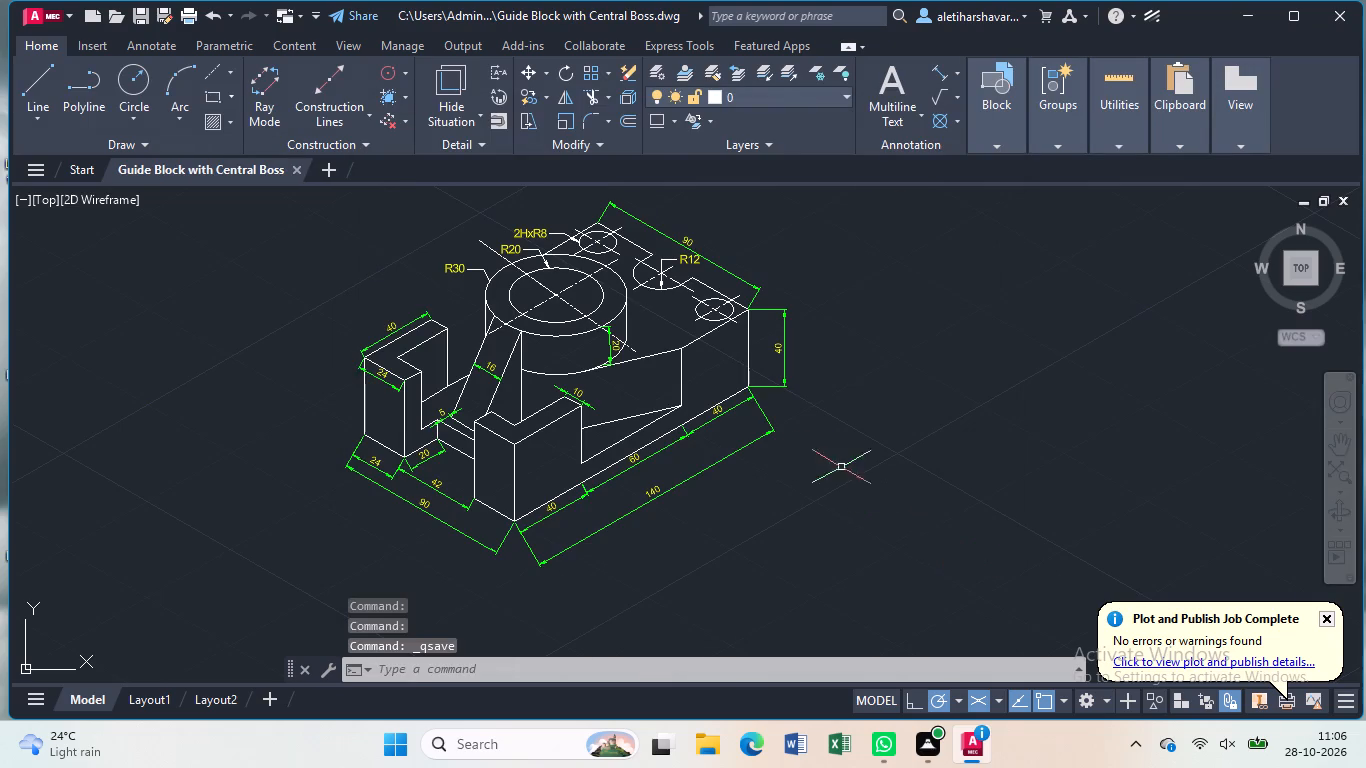
Set up a centred landscape plot using DWG To PDF.pc3 on ISO A4 (297.00 x 210.00 MM) paper.
{"action": "middle_click_drag", "start_coordinate": [819, 452], "coordinate": [843, 487]}
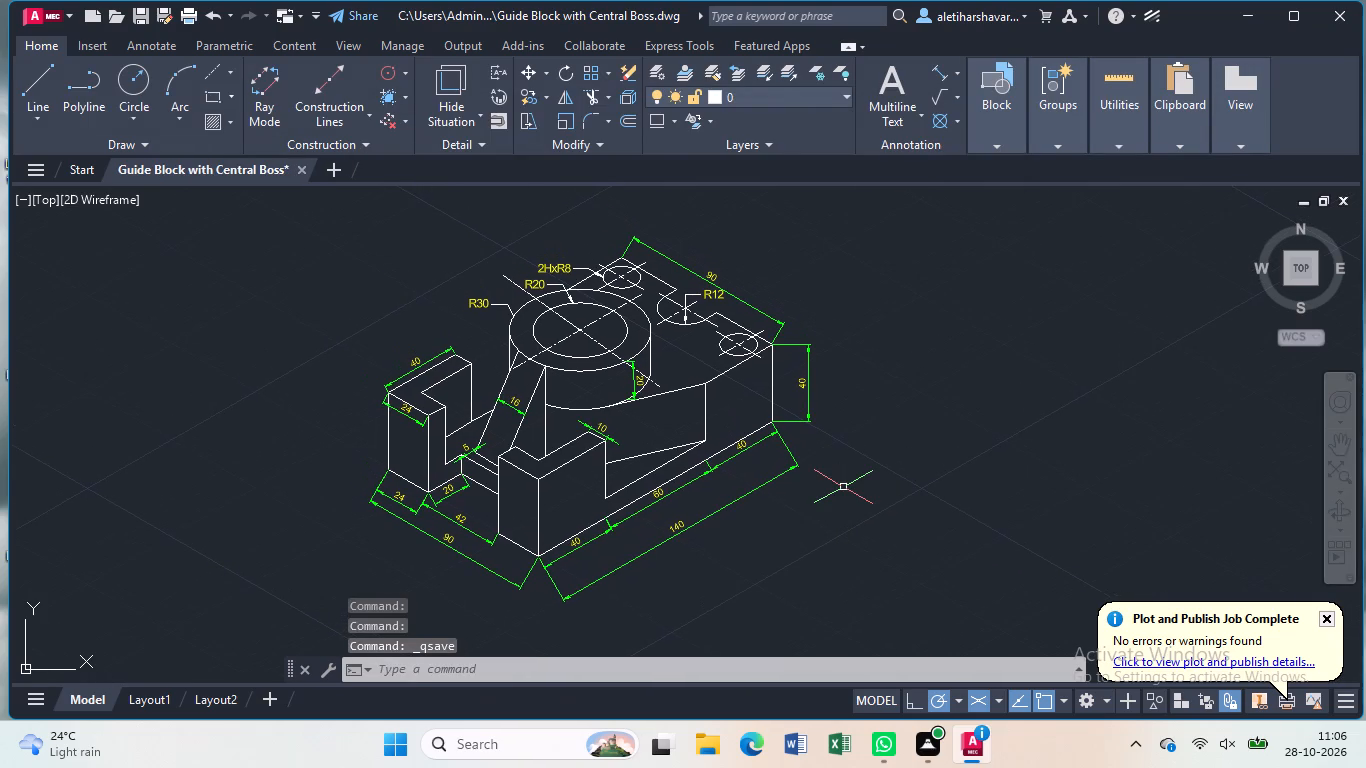
{"action": "type", "text": "pl"}
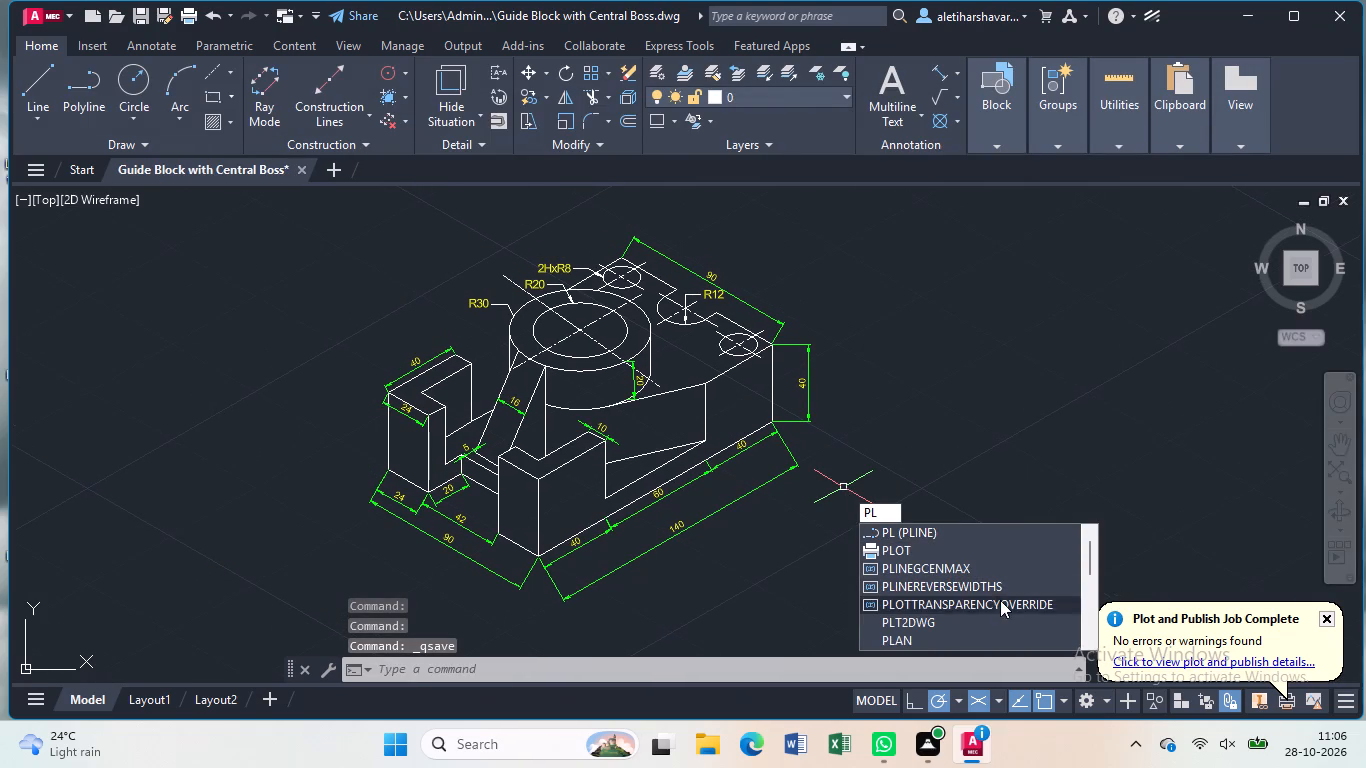
{"action": "left_click", "coordinate": [927, 546]}
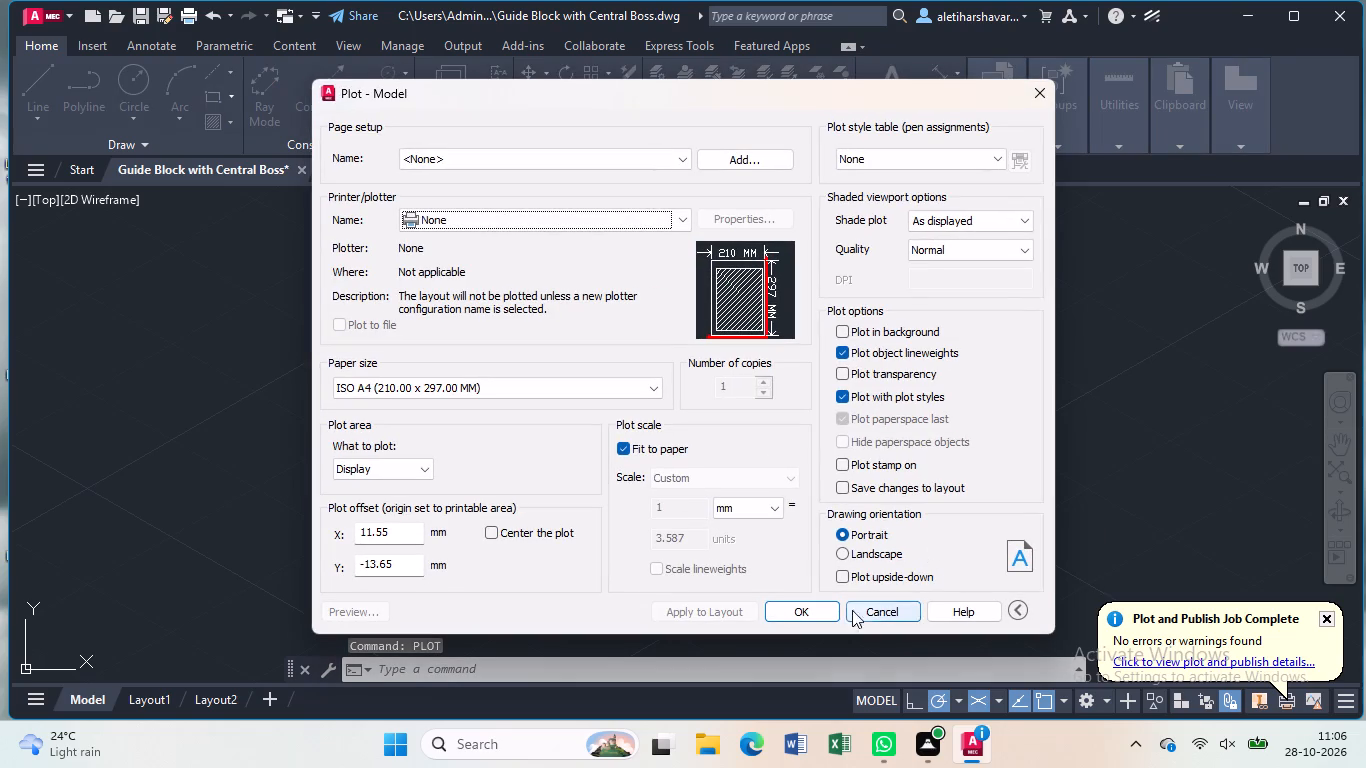
{"action": "left_click", "coordinate": [842, 555]}
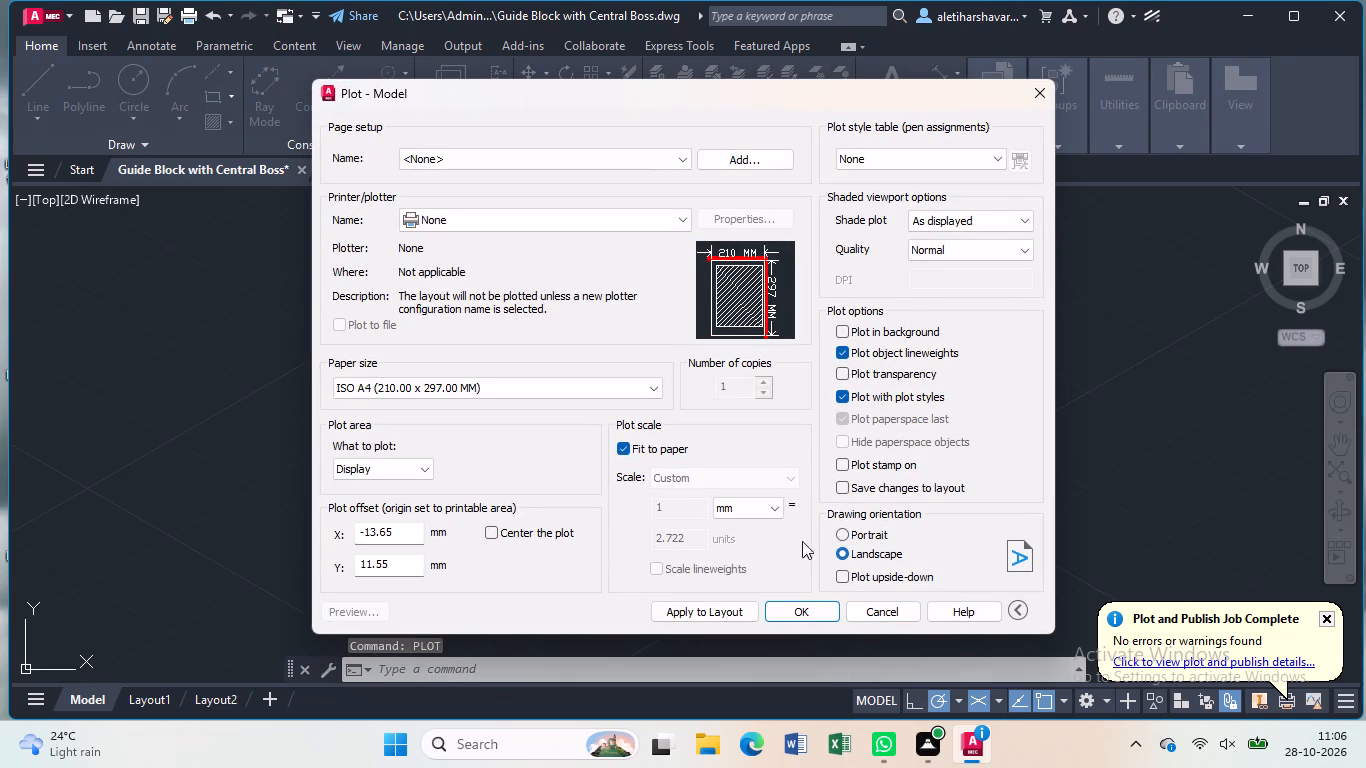
{"action": "left_click", "coordinate": [494, 531]}
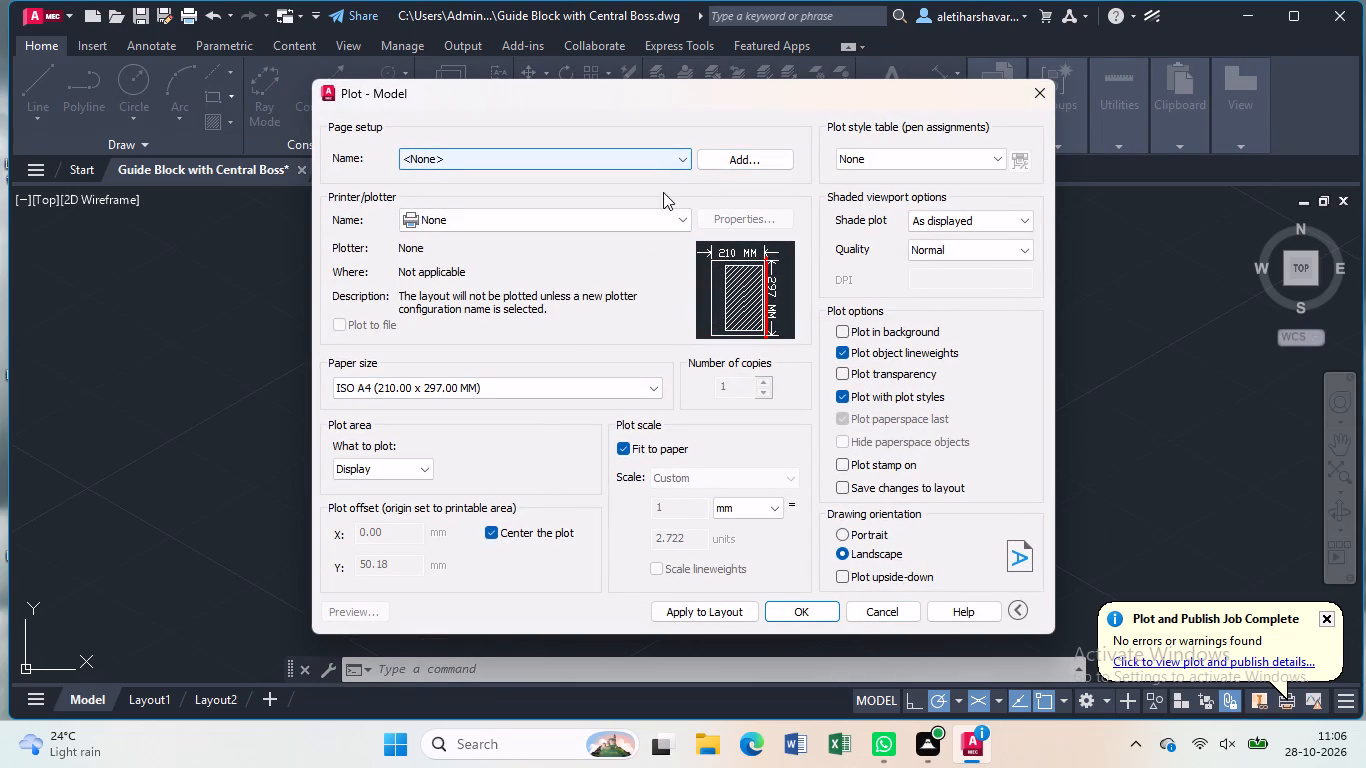
{"action": "left_click", "coordinate": [680, 221]}
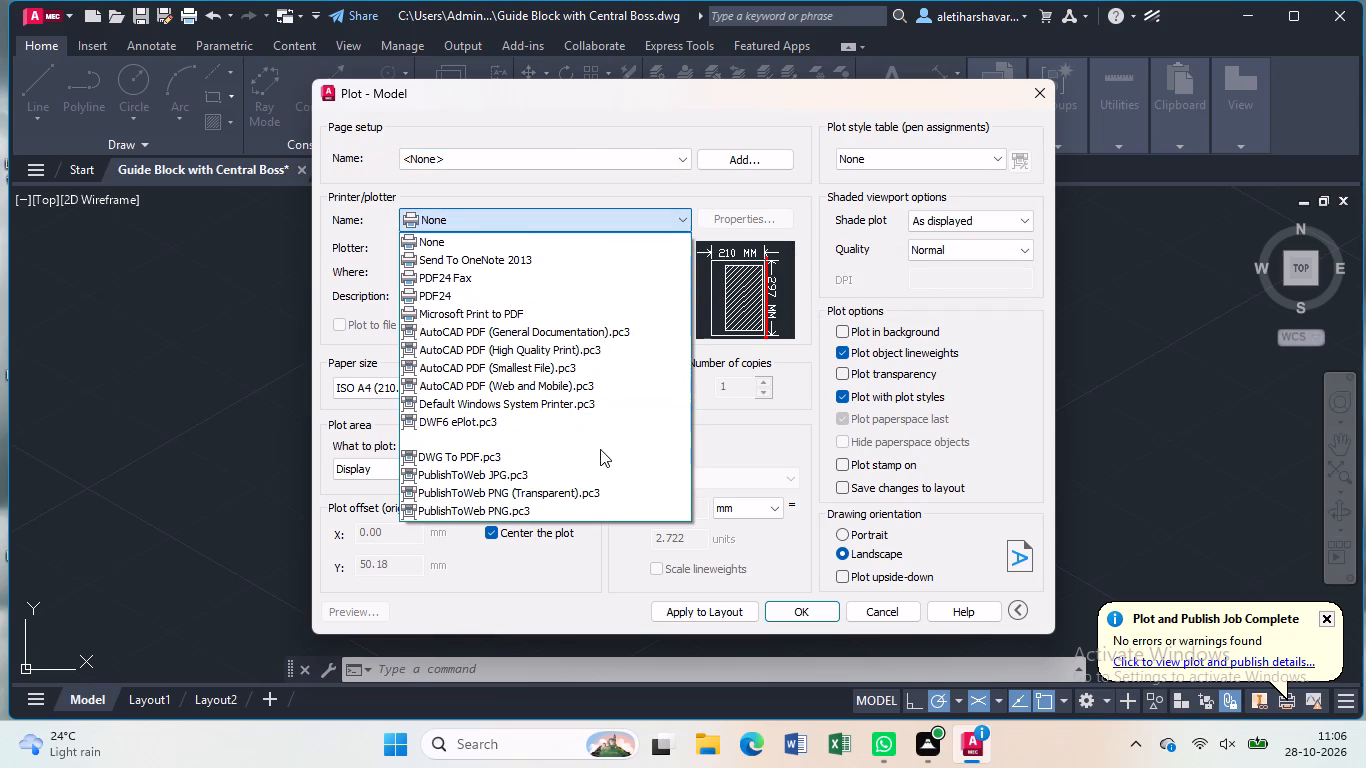
{"action": "left_click", "coordinate": [600, 455]}
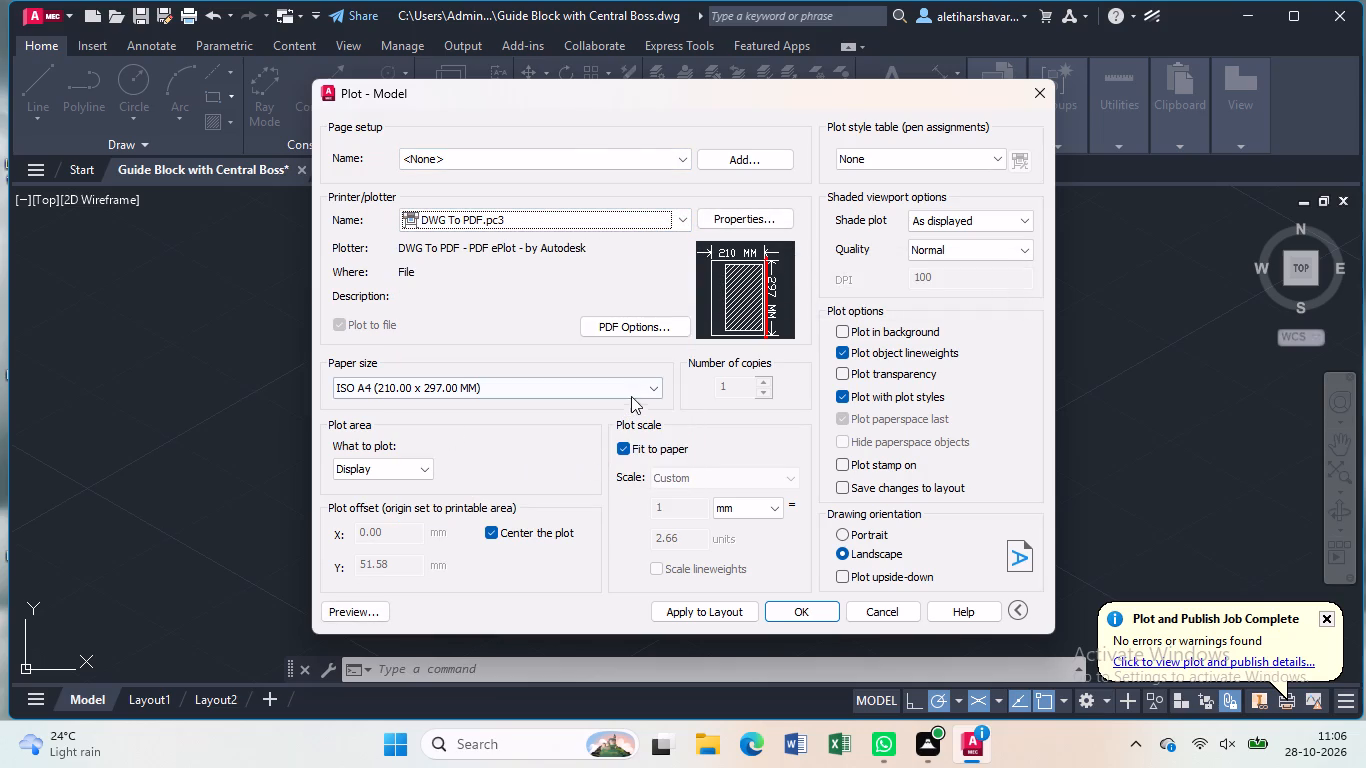
{"action": "left_click", "coordinate": [659, 387]}
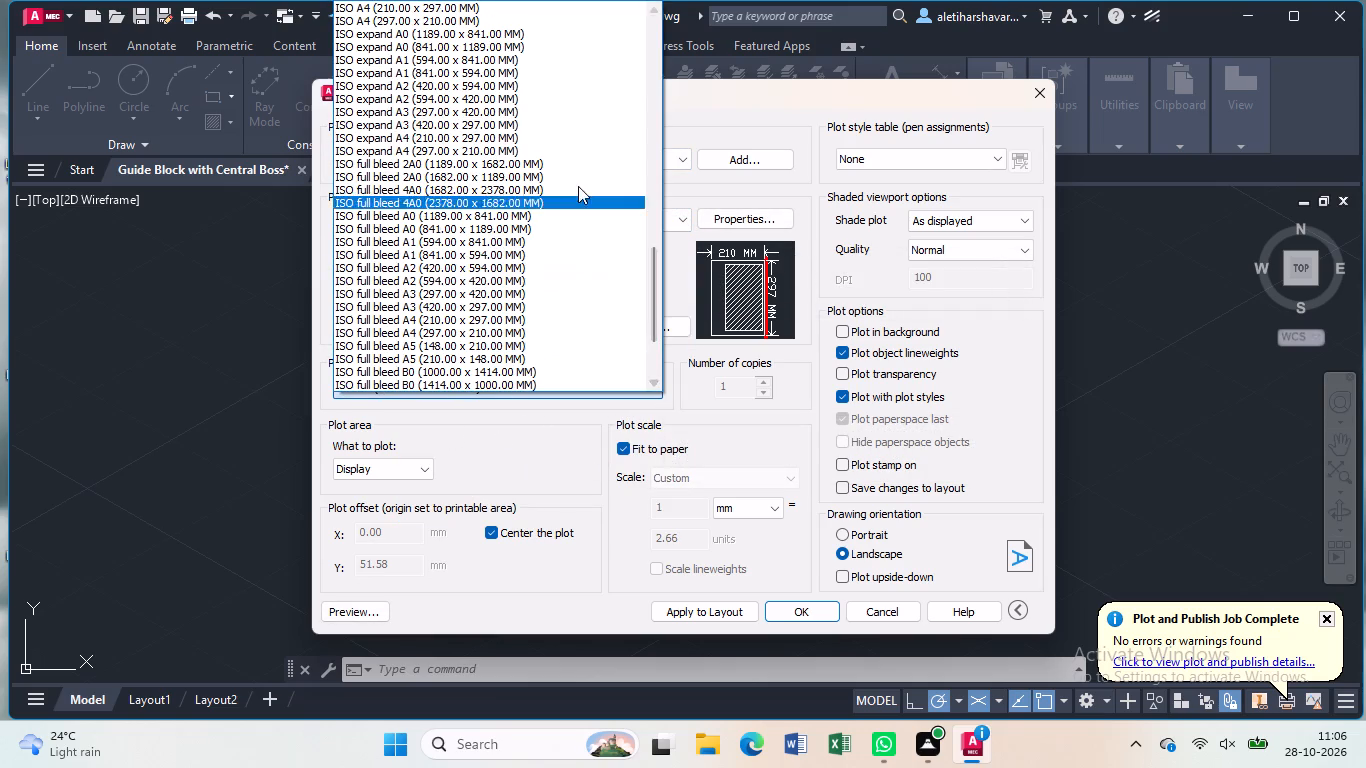
{"action": "left_click", "coordinate": [587, 21]}
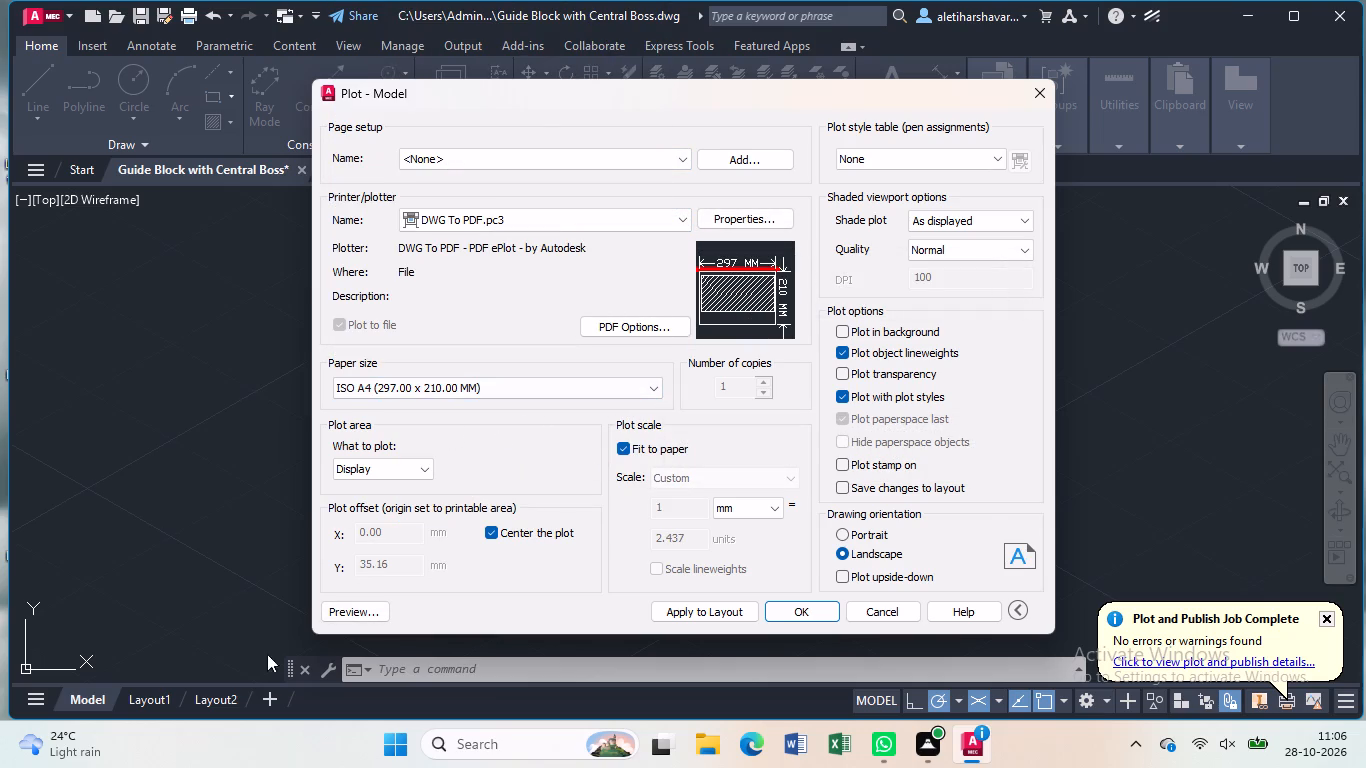
Set the plot area to a window enclosing the whole block and all its dimensions.
{"action": "left_click", "coordinate": [422, 471]}
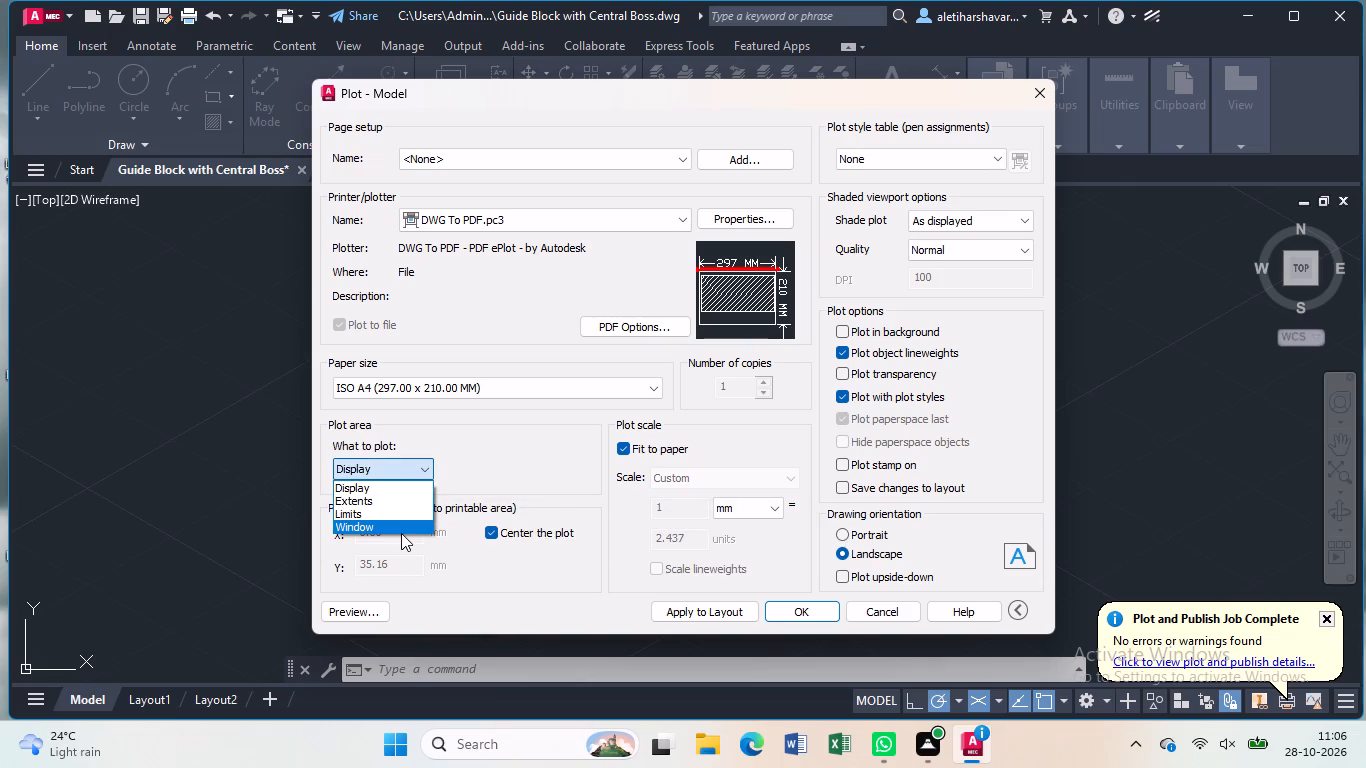
{"action": "left_click", "coordinate": [401, 533]}
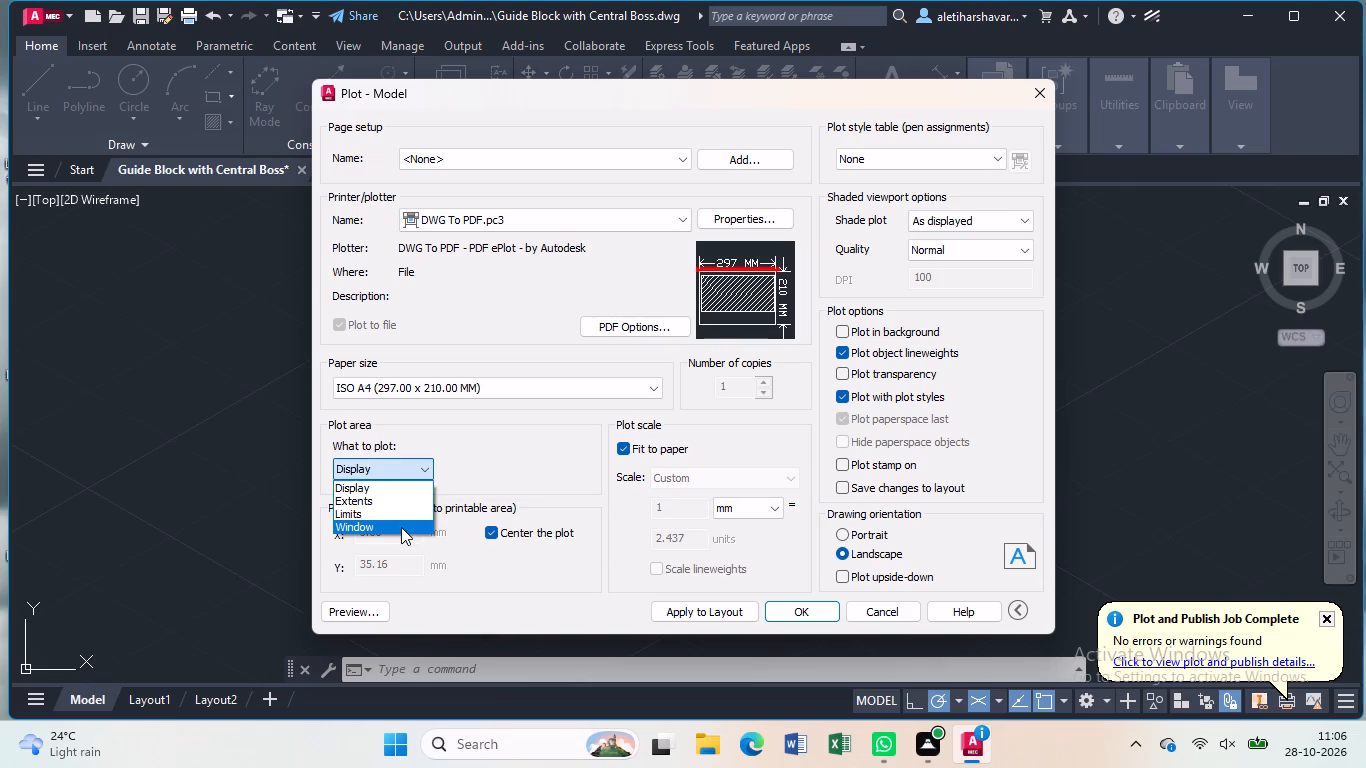
{"action": "left_click", "coordinate": [401, 527]}
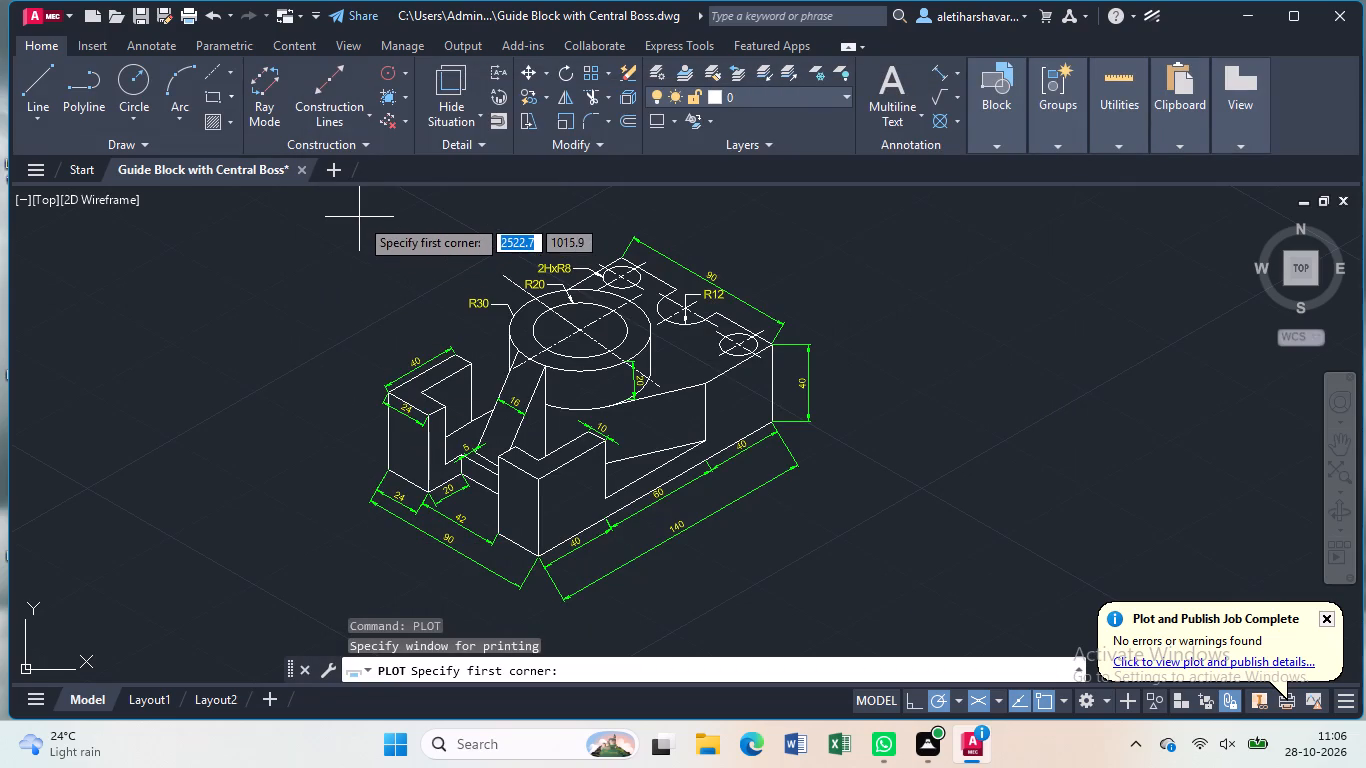
{"action": "left_click", "coordinate": [359, 212]}
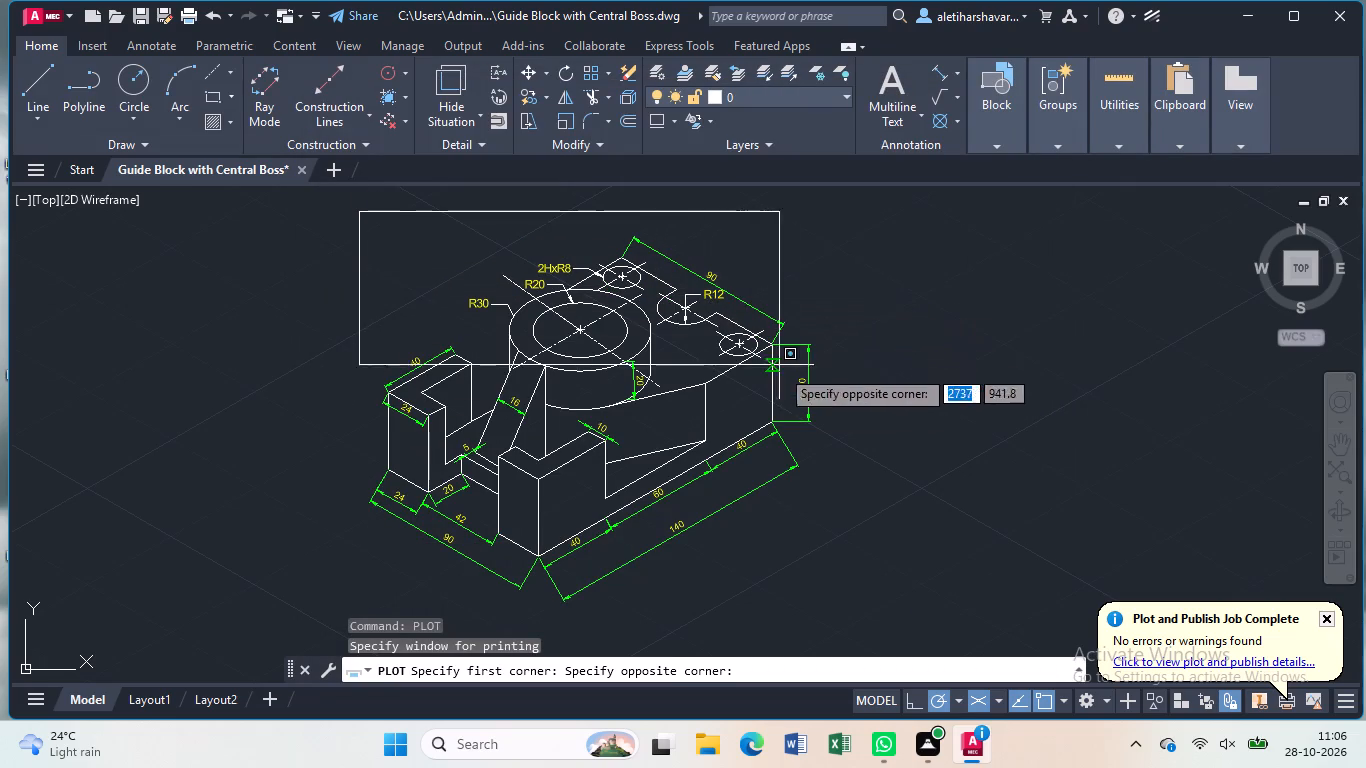
{"action": "left_click", "coordinate": [846, 617]}
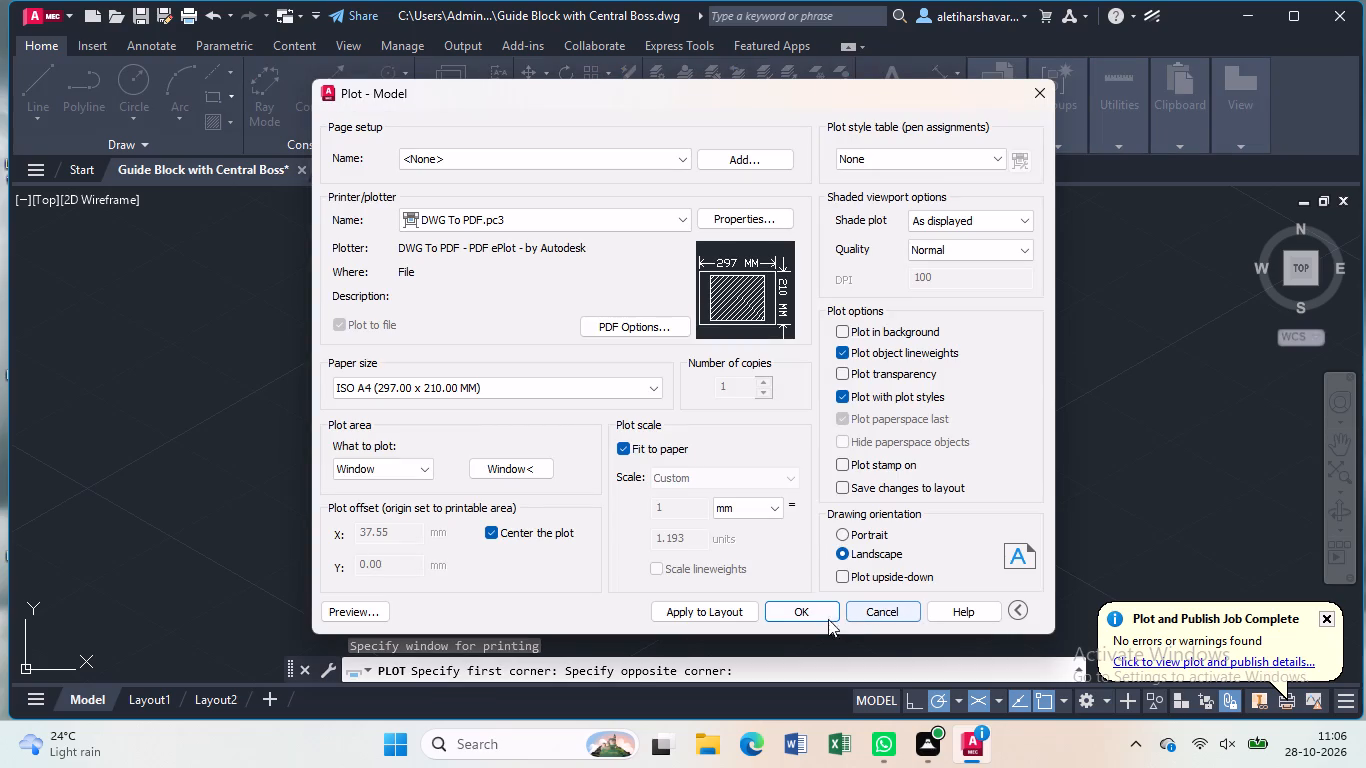
Plot the drawing to Guide Block with Central Boss-Model.pdf in Documents and close the PDF viewer that opens.
{"action": "left_click", "coordinate": [813, 612]}
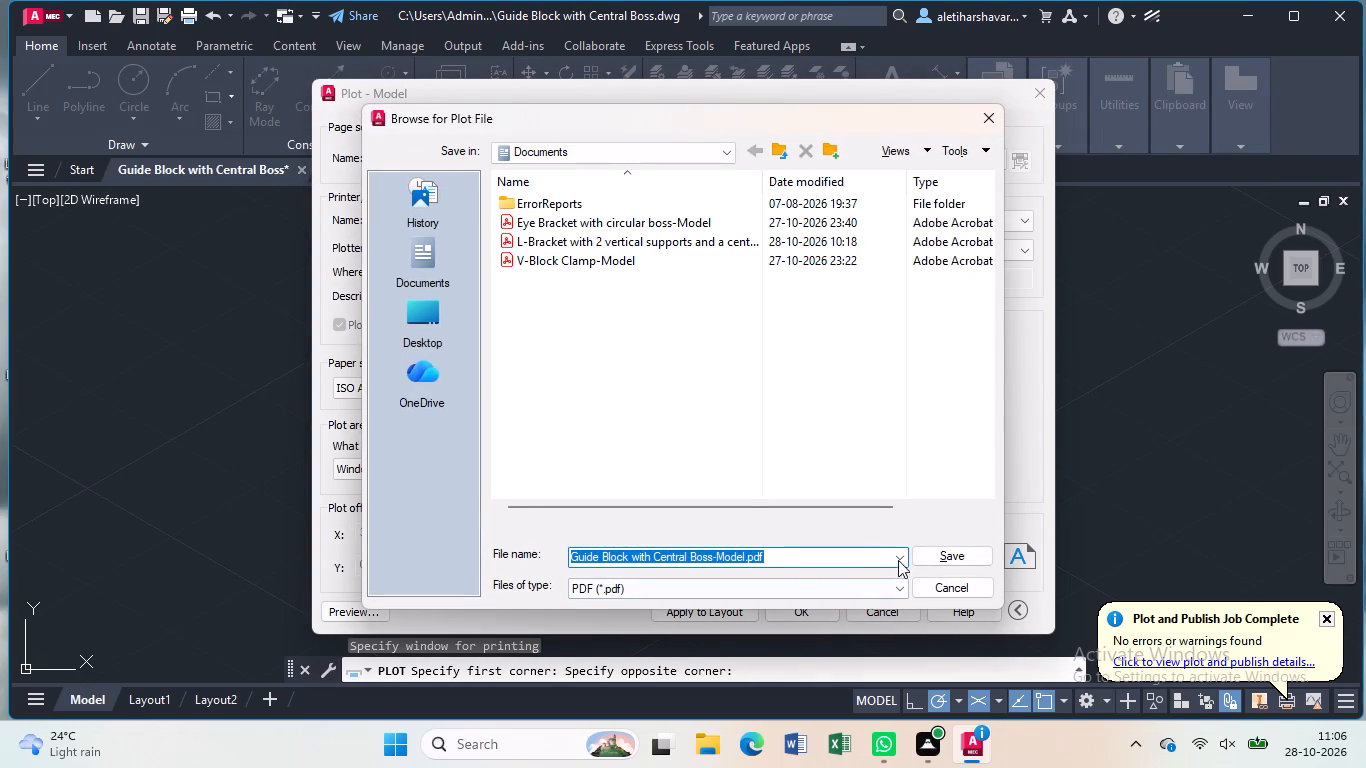
{"action": "left_click", "coordinate": [946, 551]}
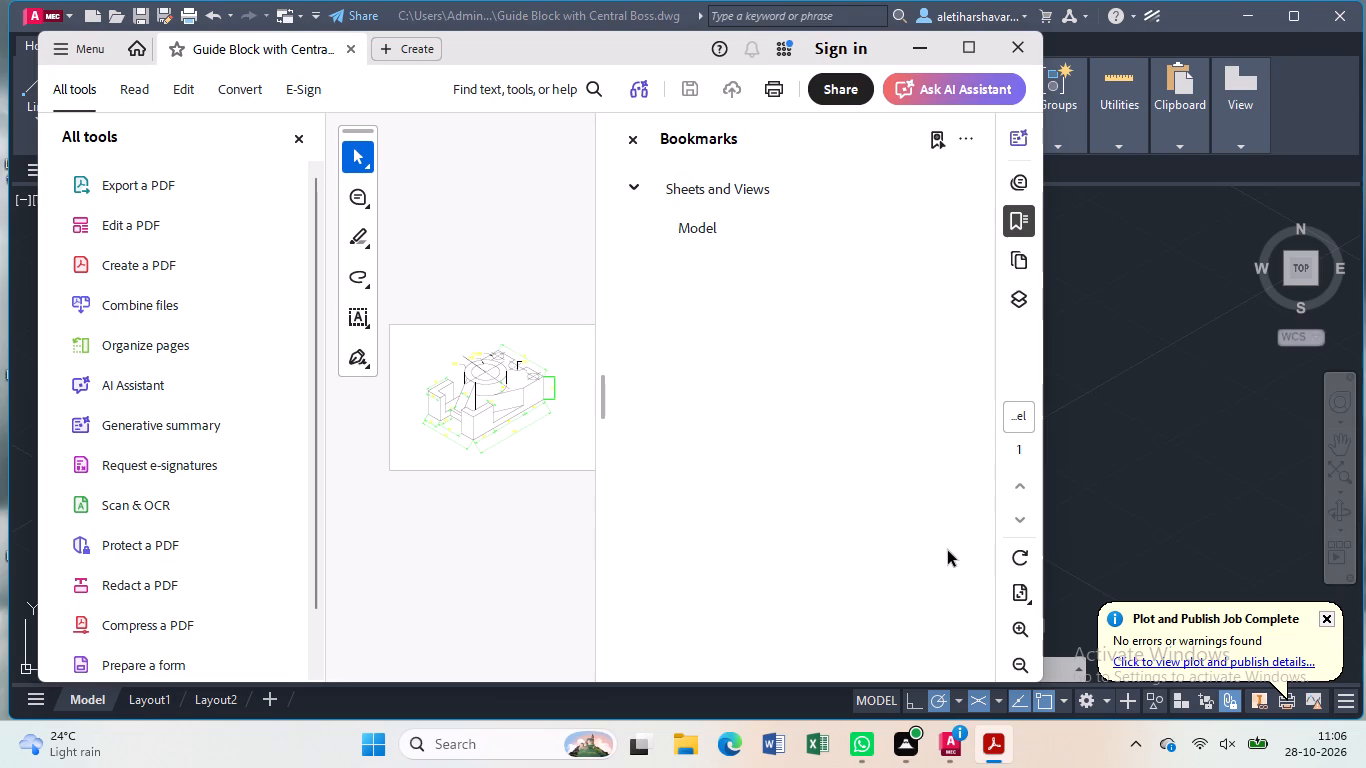
{"action": "left_click", "coordinate": [1019, 53]}
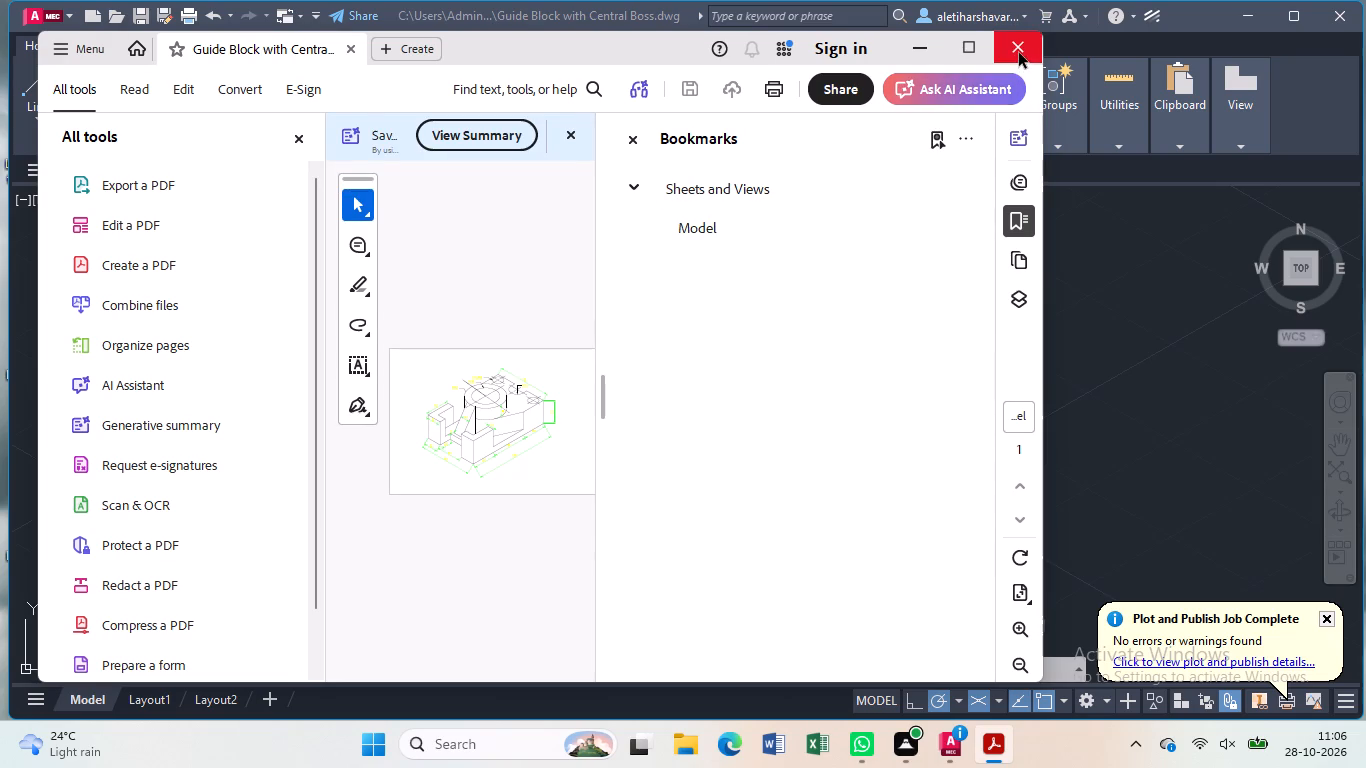